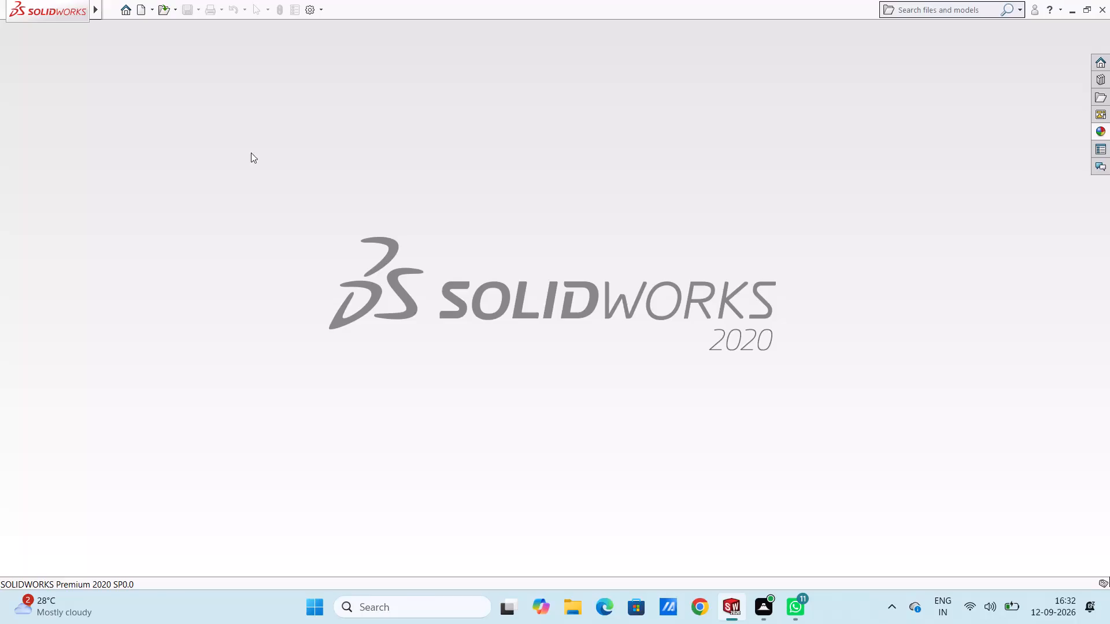
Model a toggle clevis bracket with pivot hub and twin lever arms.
Create a new part document and start a sketch on the Right Plane.
{"action": "left_click", "coordinate": [141, 12]}
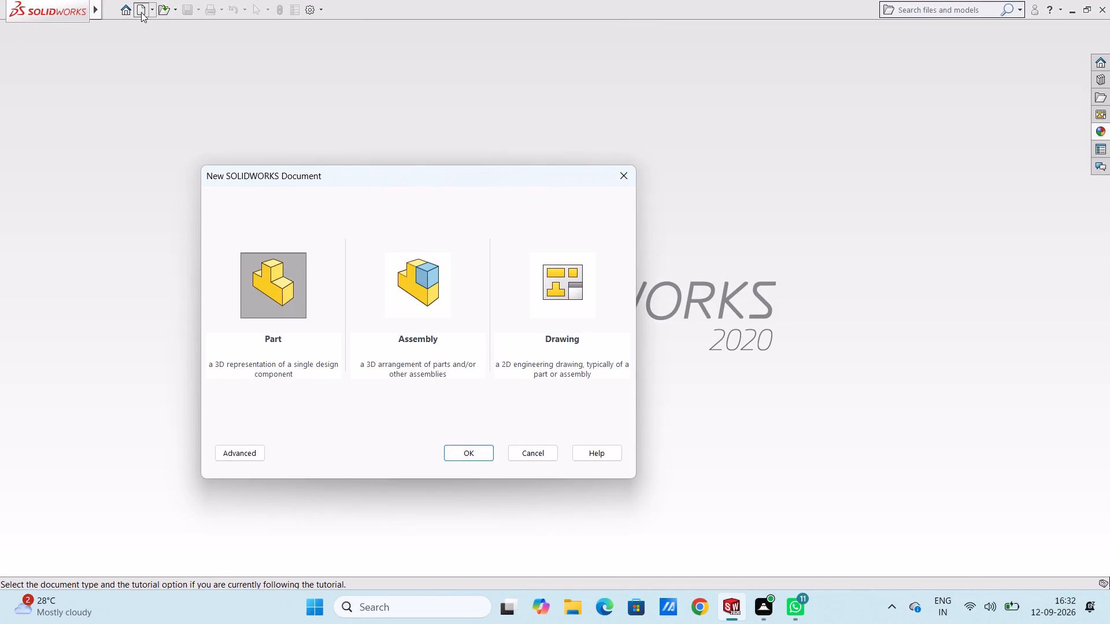
{"action": "left_click", "coordinate": [475, 458]}
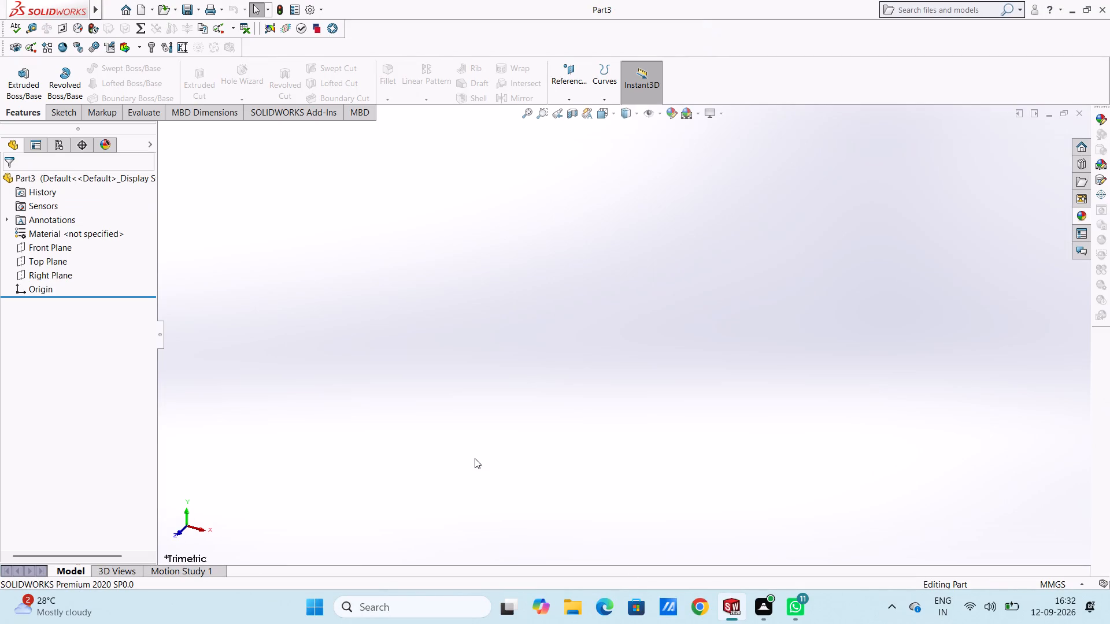
{"action": "left_click", "coordinate": [64, 272]}
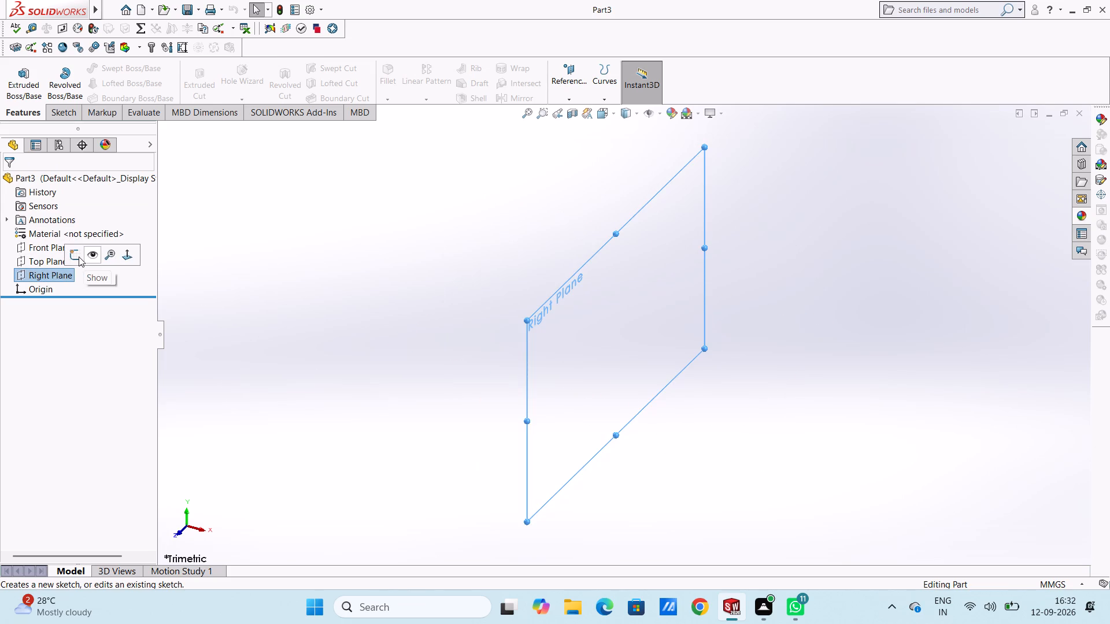
{"action": "left_click", "coordinate": [79, 257]}
{"action": "left_click", "coordinate": [377, 302]}
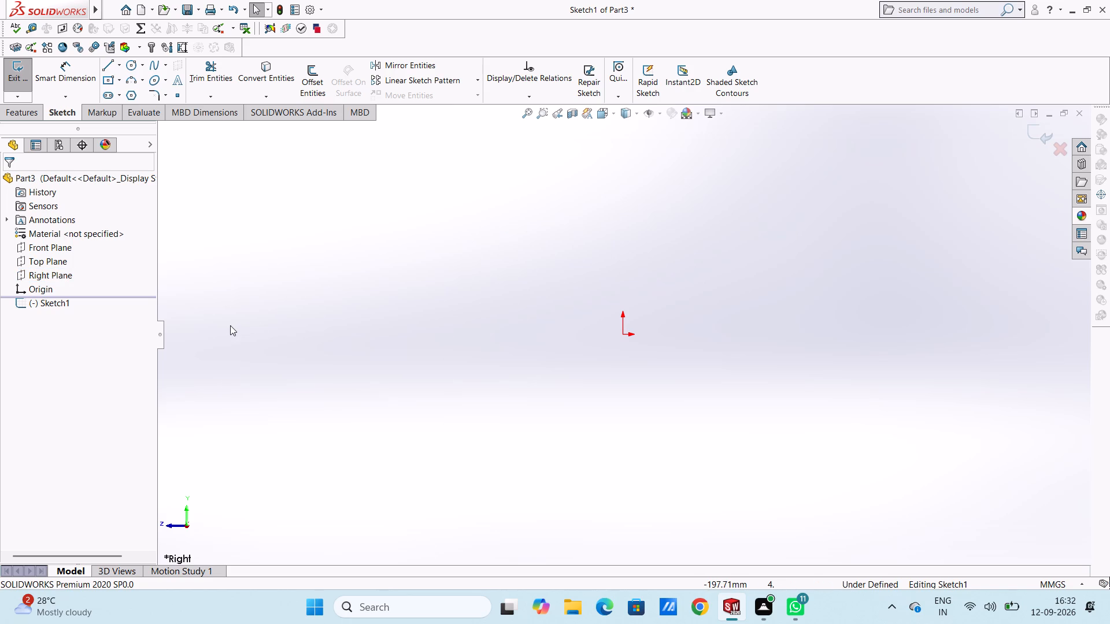
Sketch two concentric circles centred on the origin, with radii of 35 mm and 20 mm.
{"action": "left_click", "coordinate": [131, 66]}
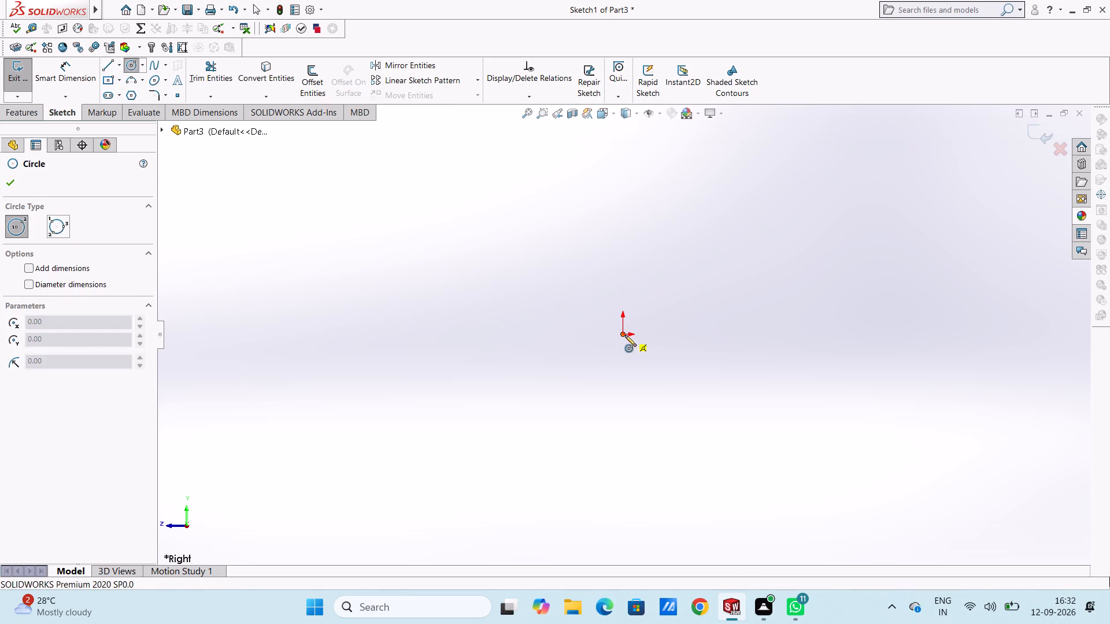
{"action": "left_click", "coordinate": [623, 336]}
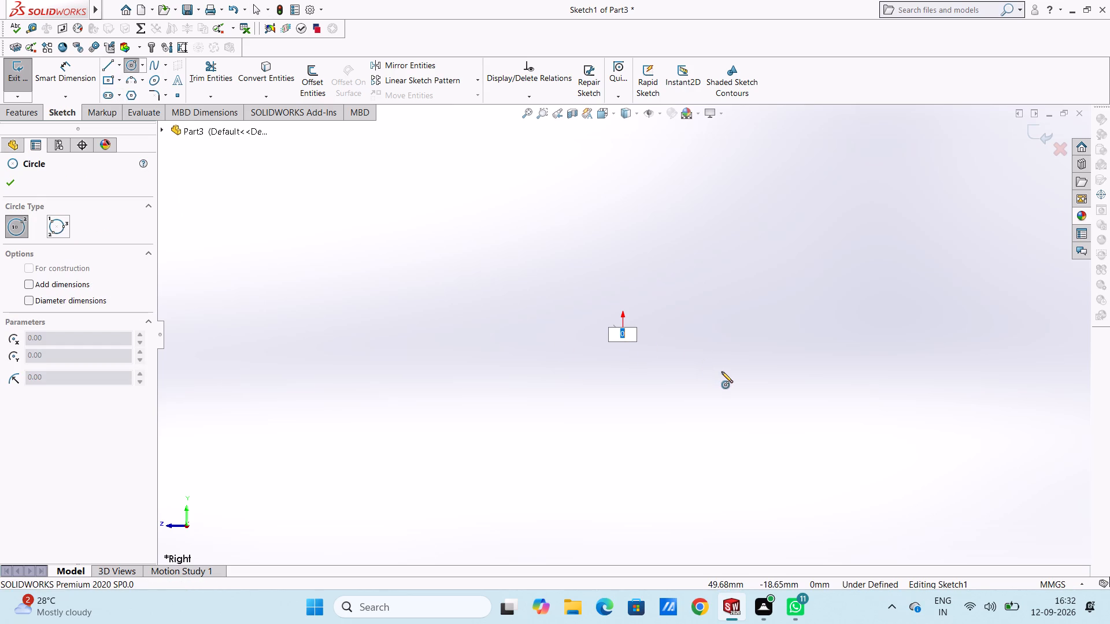
{"action": "type", "text": "35"}
{"action": "key", "text": "Return"}
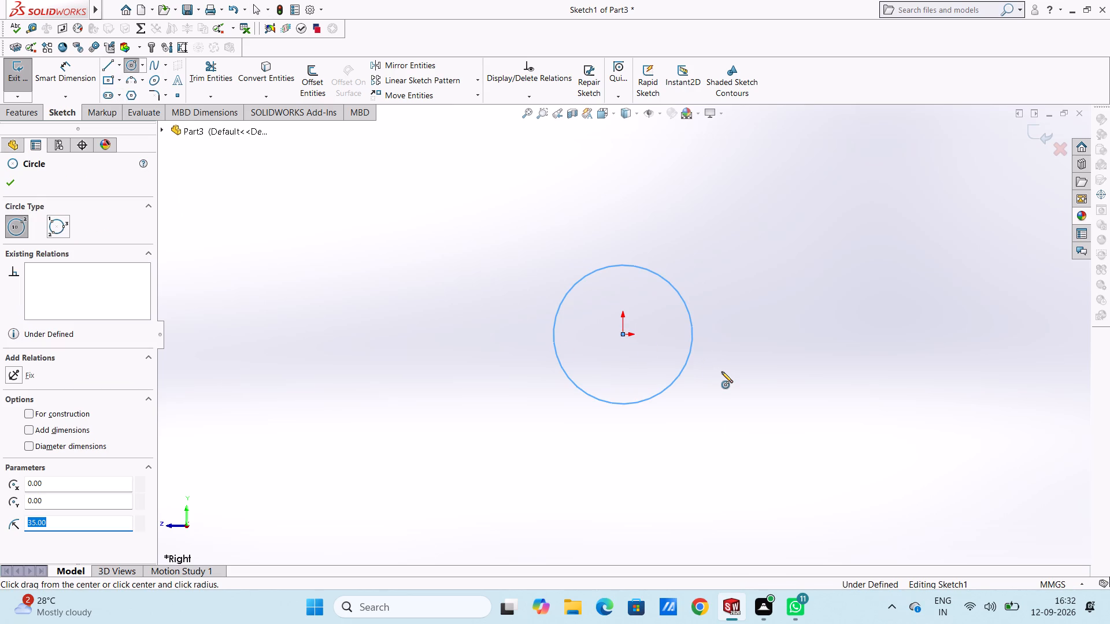
{"action": "left_click", "coordinate": [623, 333]}
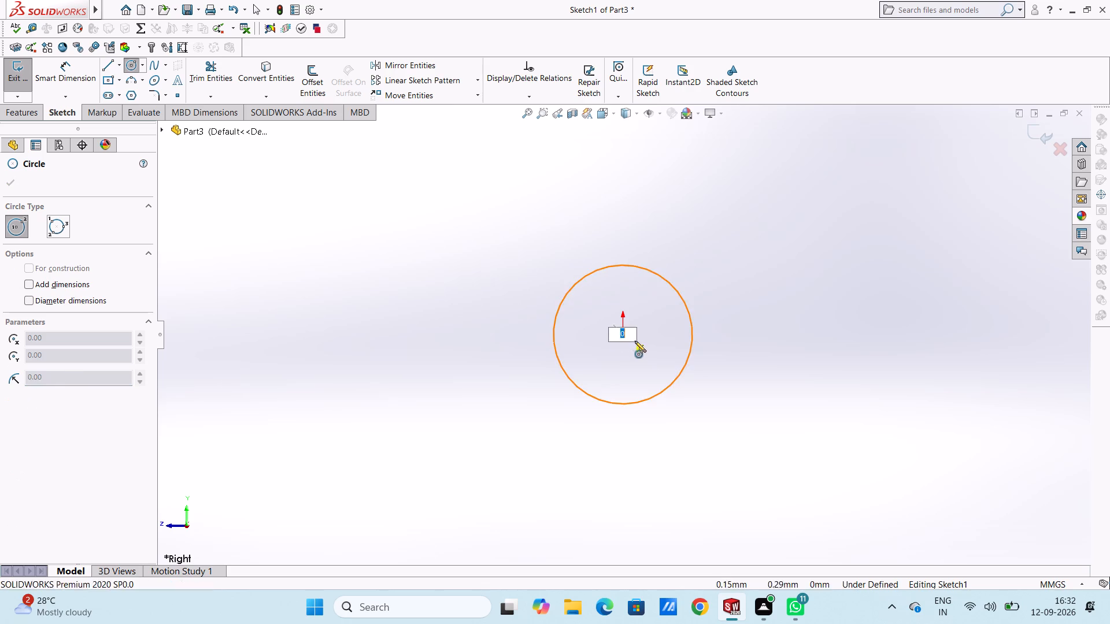
{"action": "type", "text": "20"}
{"action": "key", "text": "Return"}
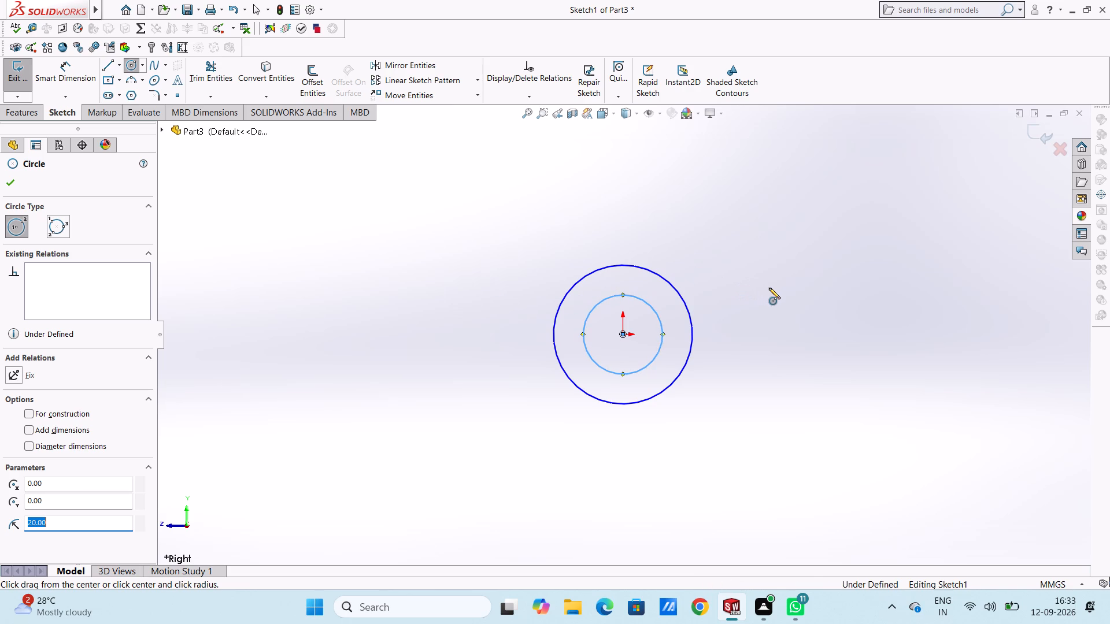
Sketch two concentric circles with radii 20 mm and 10 mm, centred level with the origin about 162 mm to its right.
{"action": "scroll", "coordinate": [769, 288], "scroll_direction": "up", "scroll_amount": 3, "text": "ctrl"}
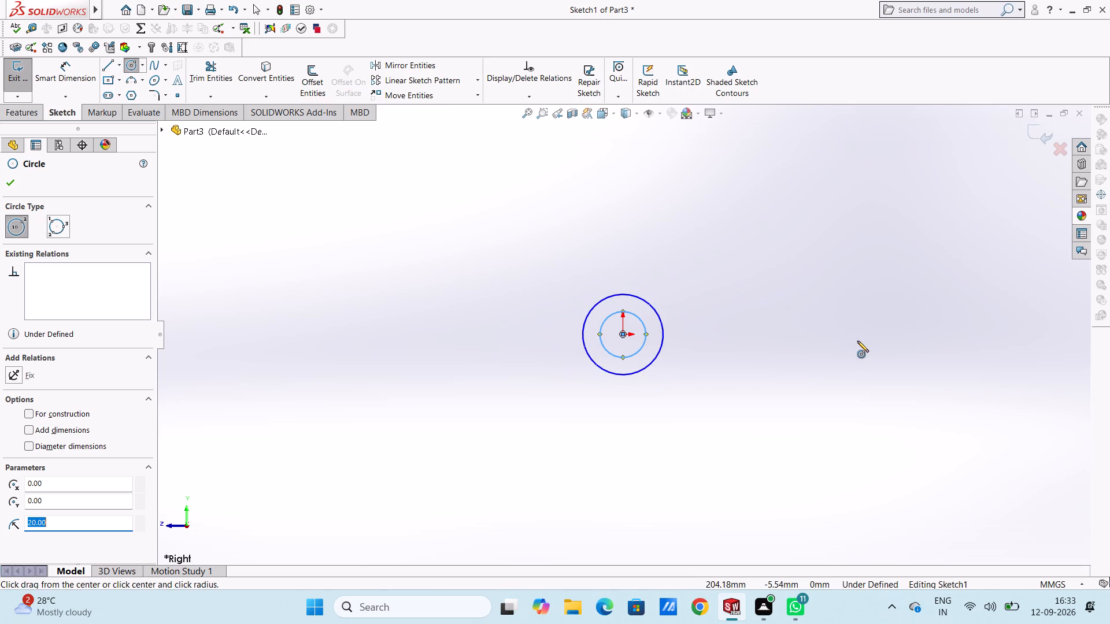
{"action": "double_click", "coordinate": [812, 333]}
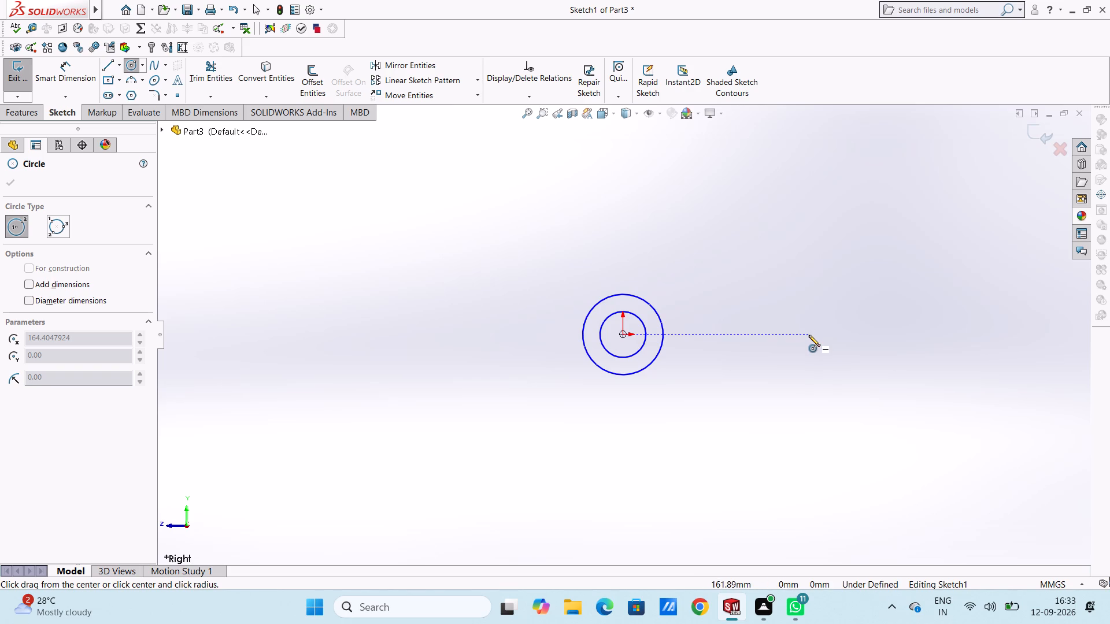
{"action": "left_click", "coordinate": [809, 335]}
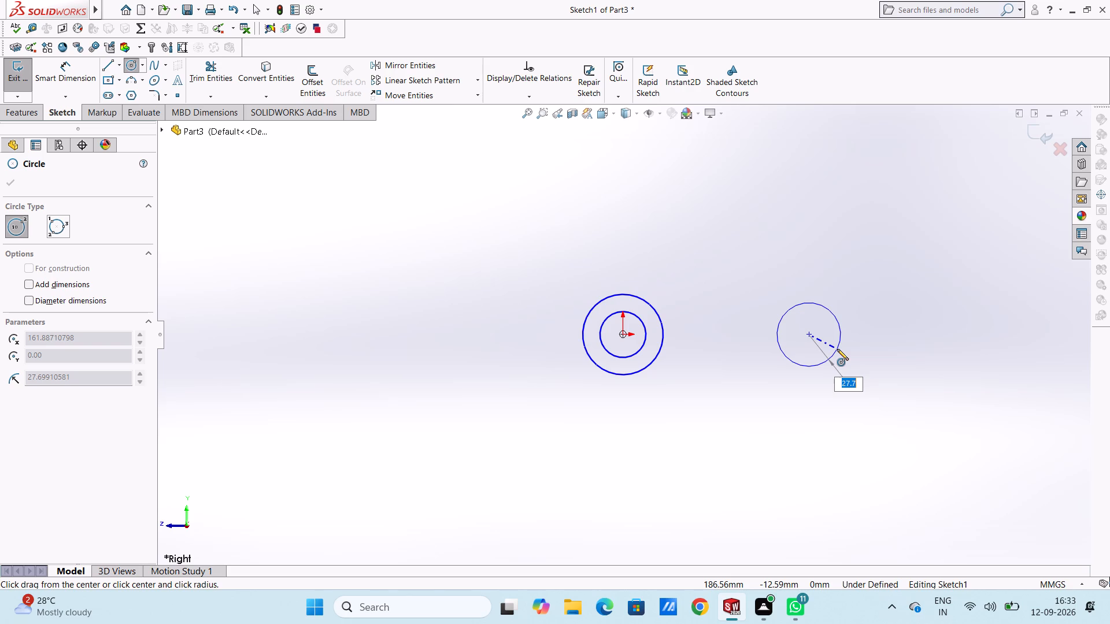
{"action": "type", "text": "20"}
{"action": "key", "text": "Return"}
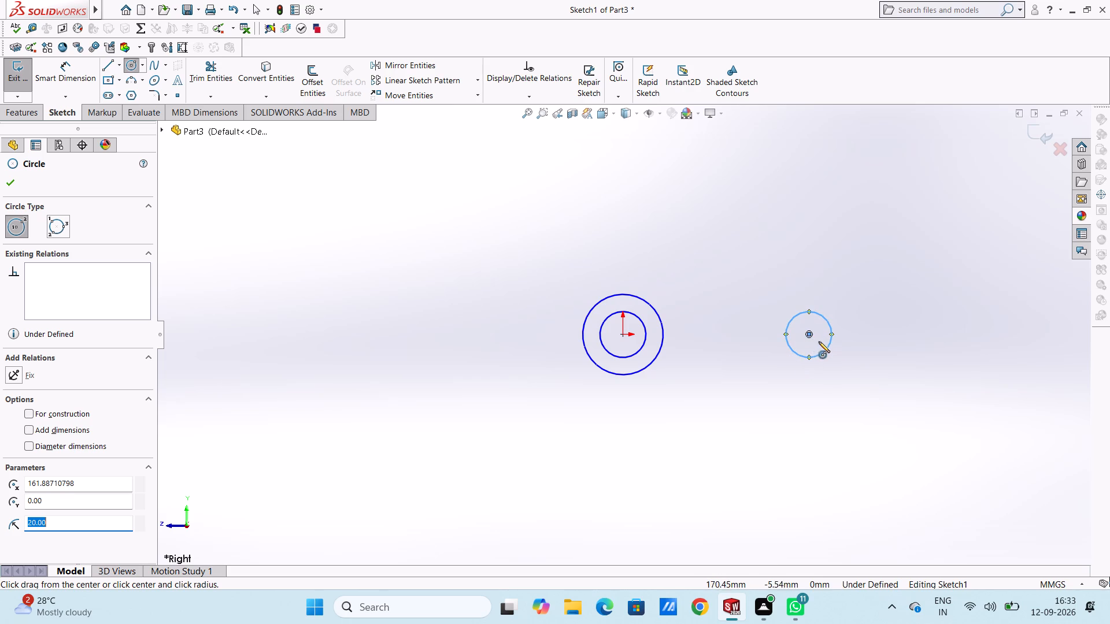
{"action": "left_click", "coordinate": [808, 334]}
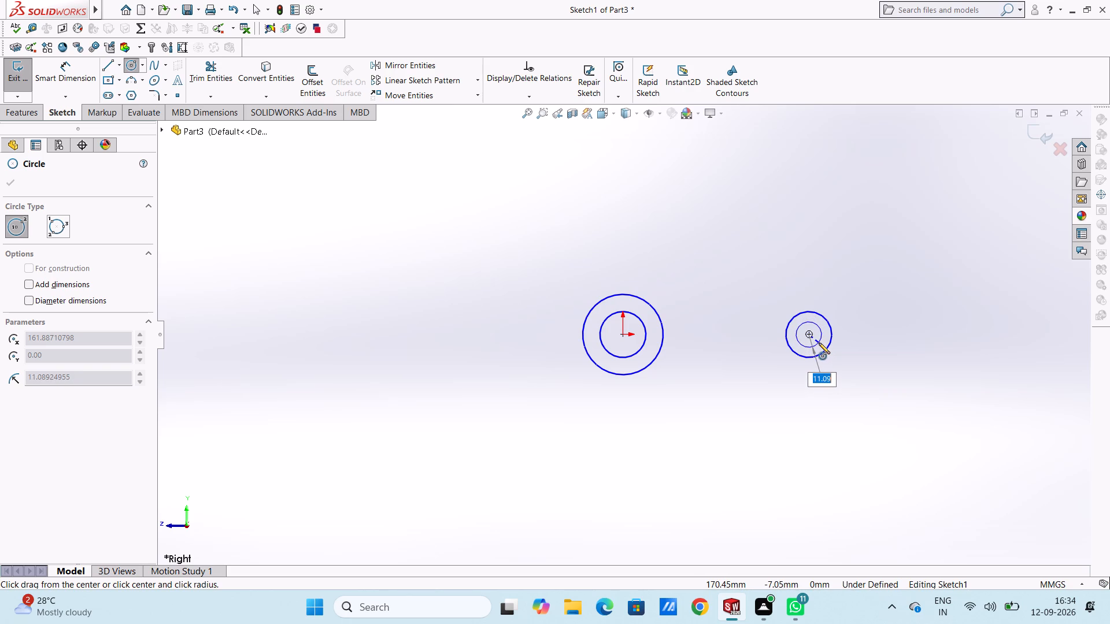
{"action": "type", "text": "10"}
{"action": "key", "text": "Return"}
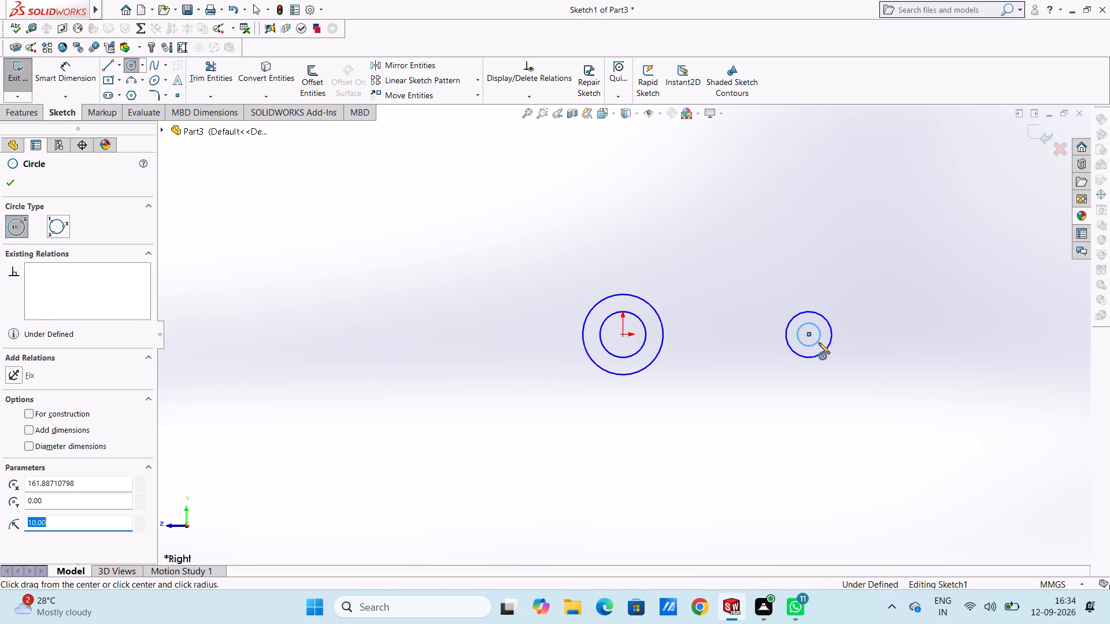
{"action": "key", "text": "Escape"}
{"action": "key", "text": "Escape"}
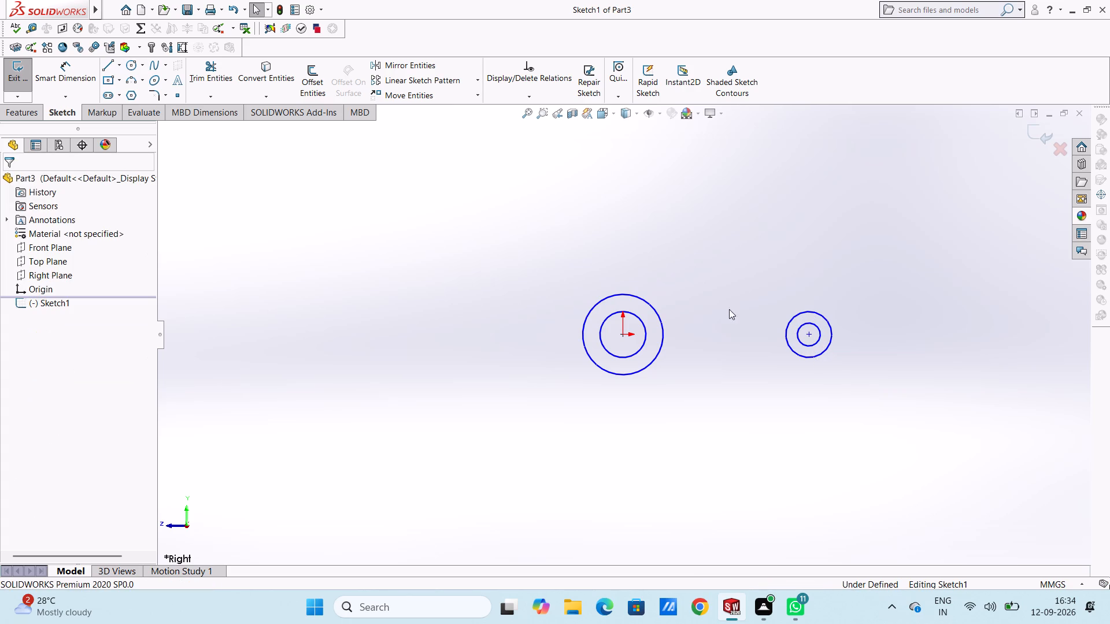
Dimension the diameters of the outer and inner circles at the origin, keeping their drawn sizes.
{"action": "left_click", "coordinate": [58, 69]}
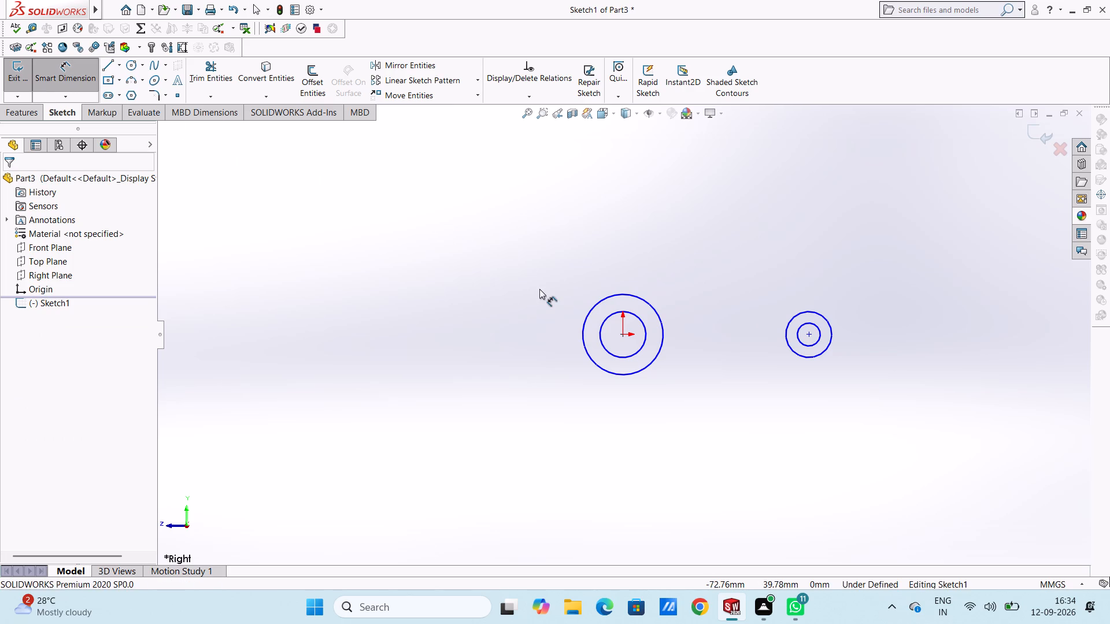
{"action": "left_click", "coordinate": [586, 315]}
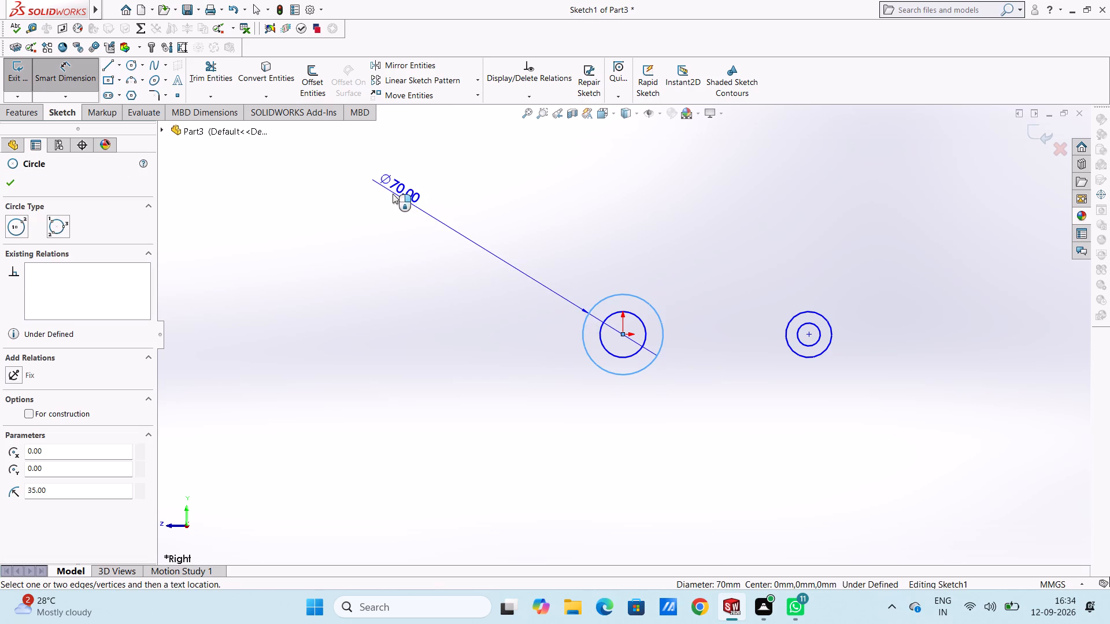
{"action": "left_click", "coordinate": [389, 195]}
{"action": "key", "text": "Return"}
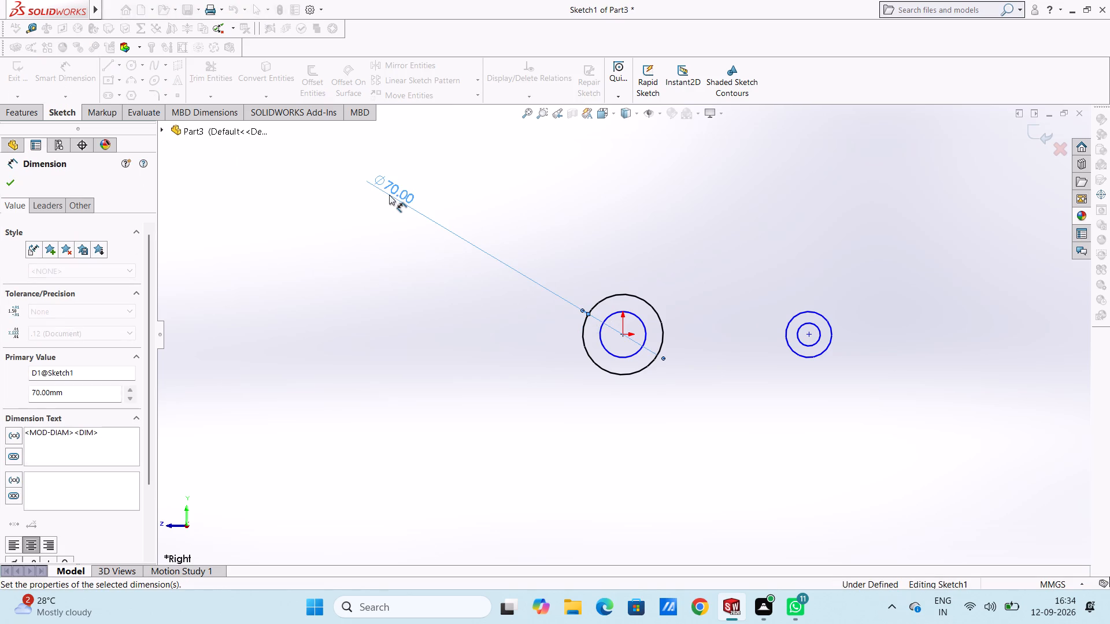
{"action": "left_click", "coordinate": [422, 266]}
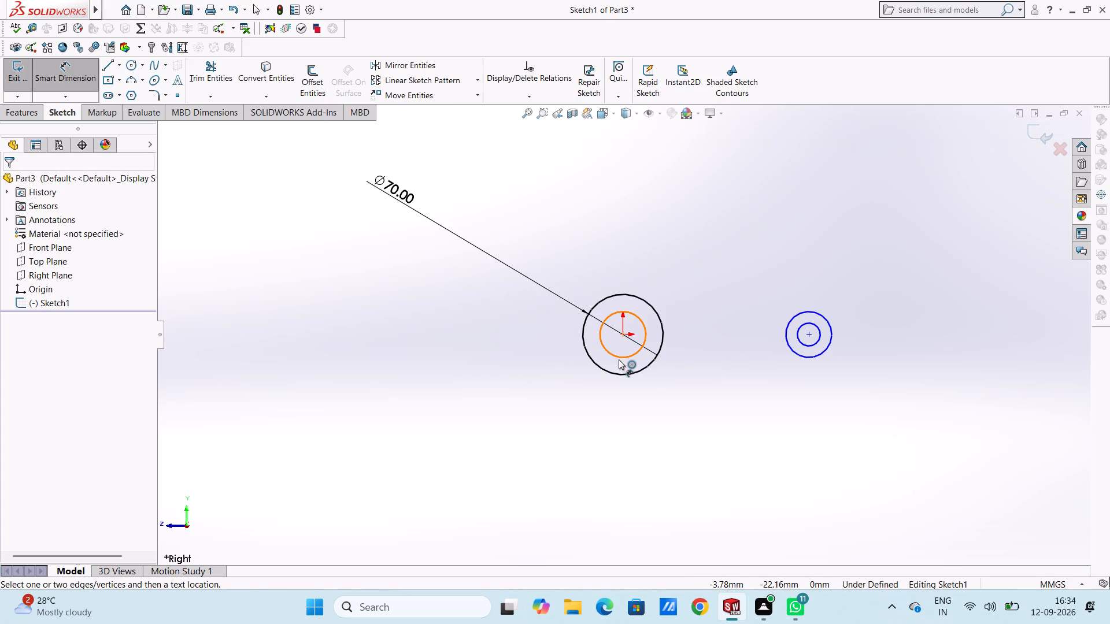
{"action": "left_click", "coordinate": [619, 358]}
{"action": "left_click", "coordinate": [520, 481]}
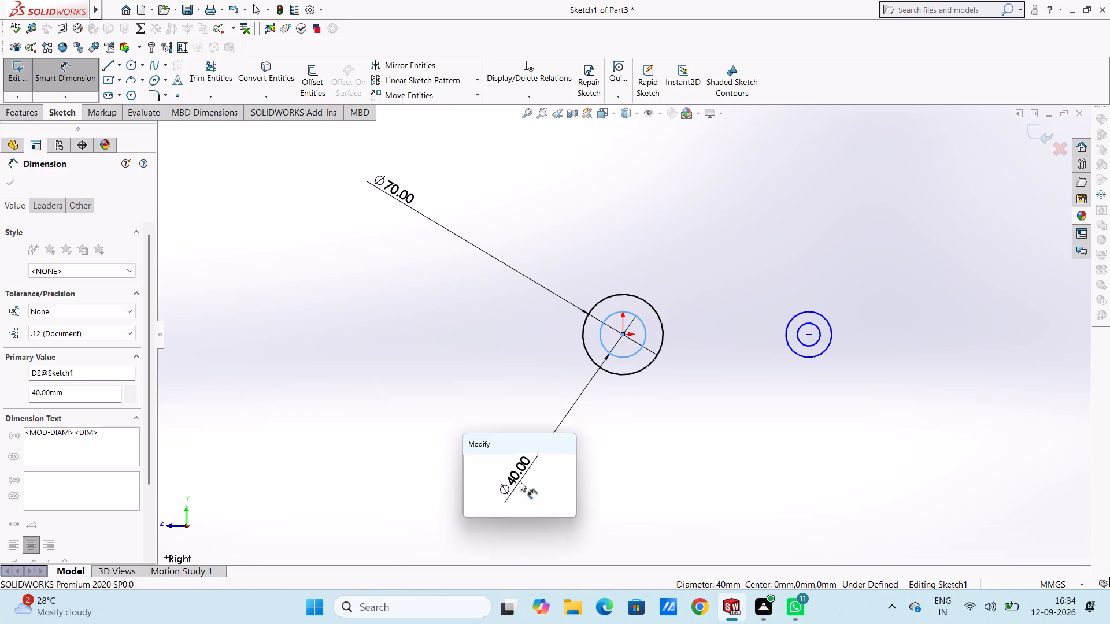
{"action": "key", "text": "Return"}
{"action": "left_click", "coordinate": [643, 456]}
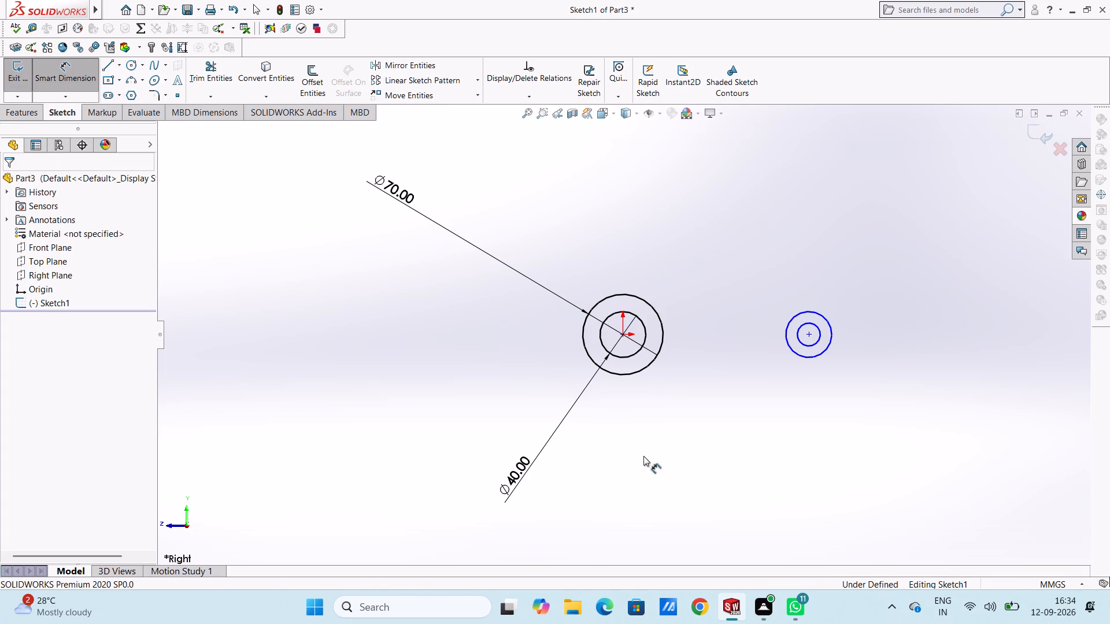
Dimension the diameters of the outer and inner circles of the pair beside the origin, keeping their drawn sizes.
{"action": "left_click", "coordinate": [817, 313]}
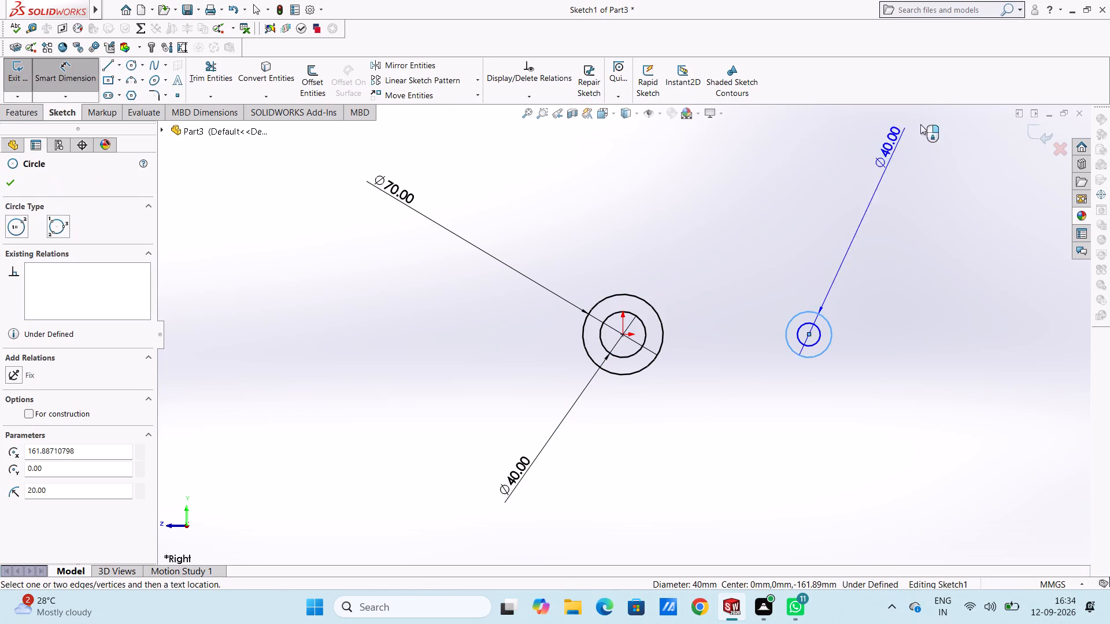
{"action": "left_click", "coordinate": [930, 180]}
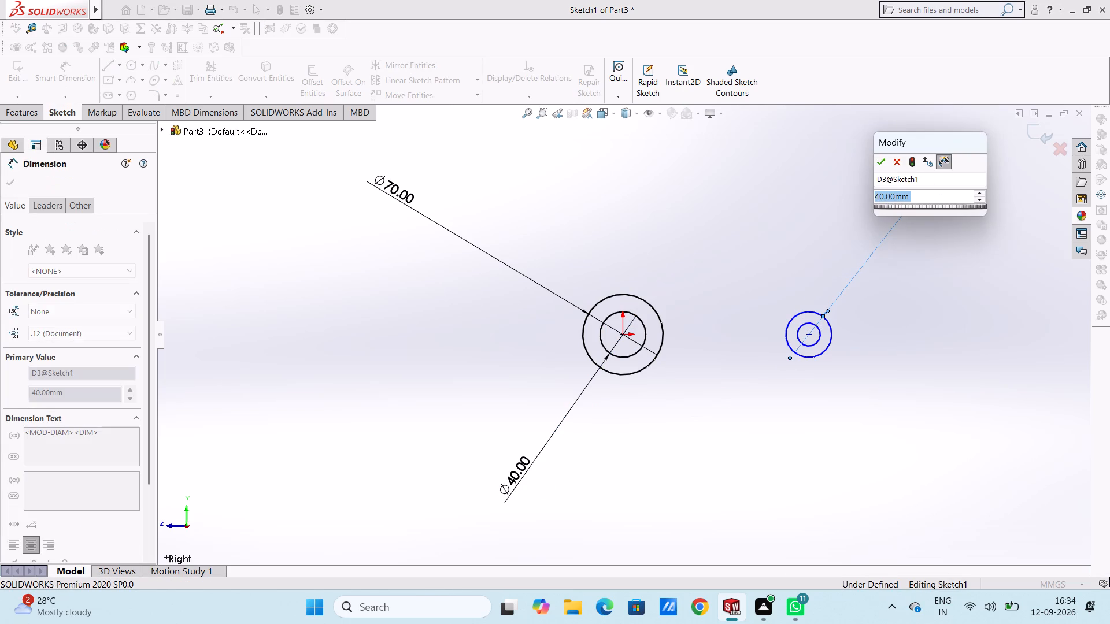
{"action": "key", "text": "Return"}
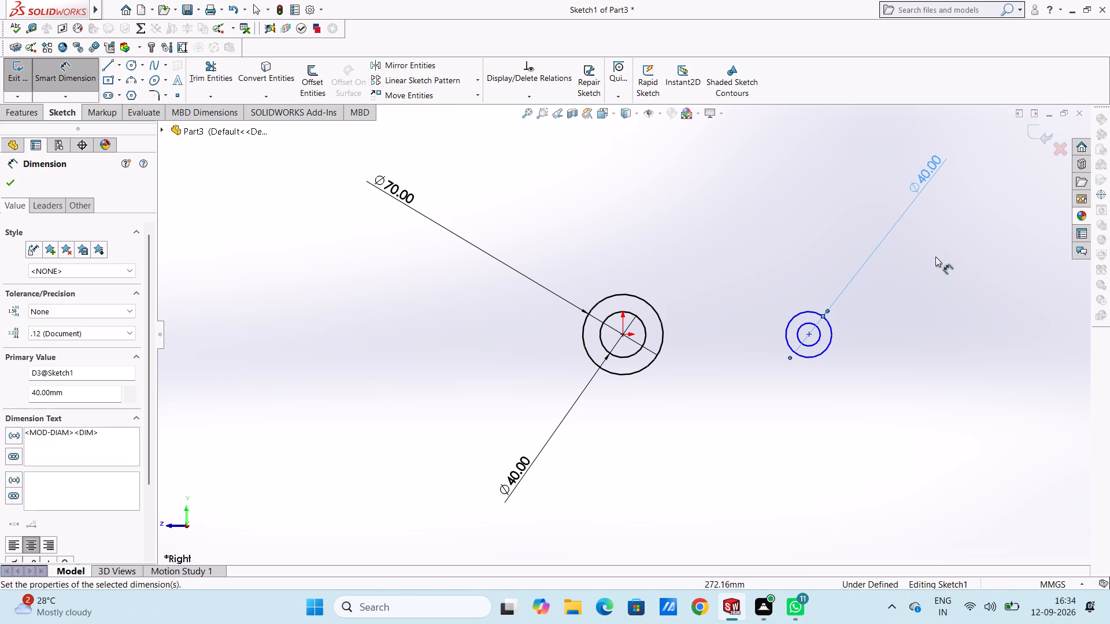
{"action": "left_click", "coordinate": [934, 261]}
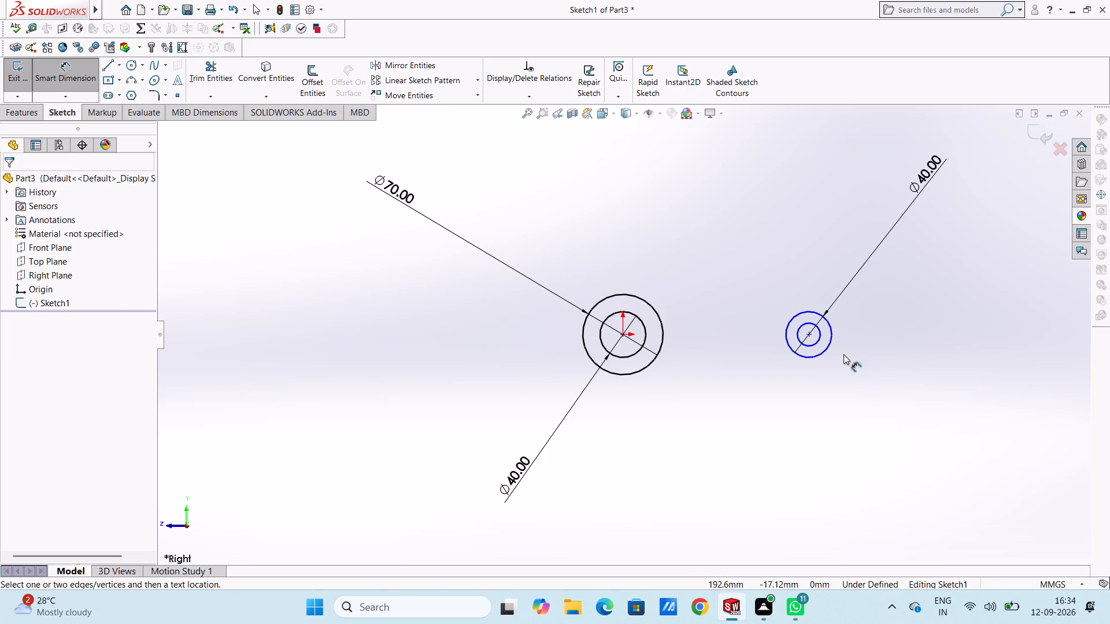
{"action": "left_click", "coordinate": [815, 340]}
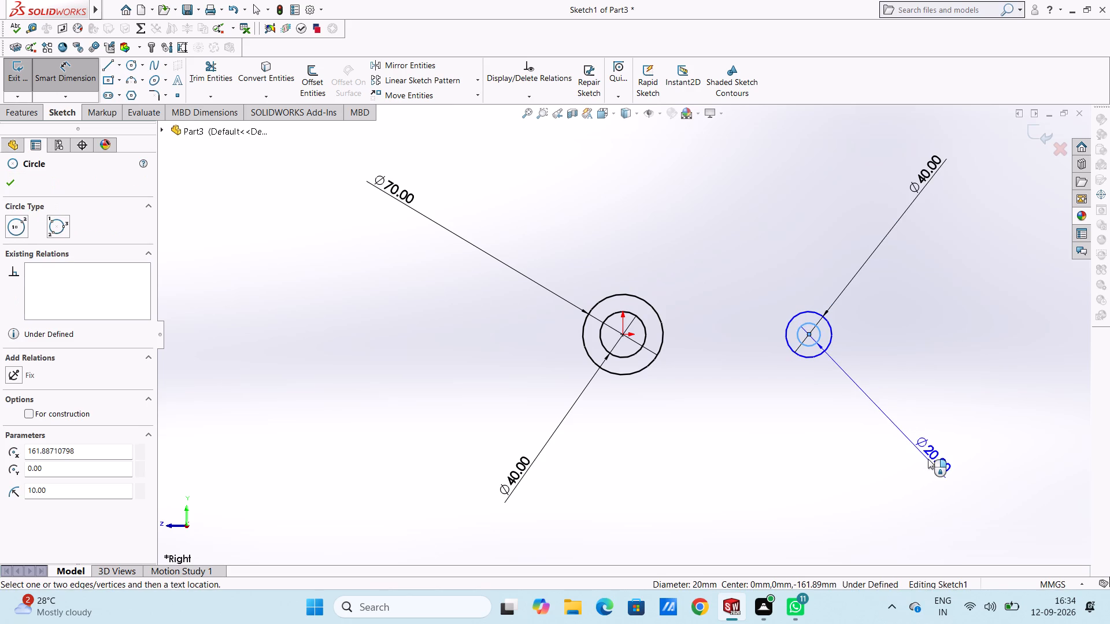
{"action": "left_click", "coordinate": [928, 459]}
{"action": "key", "text": "Return"}
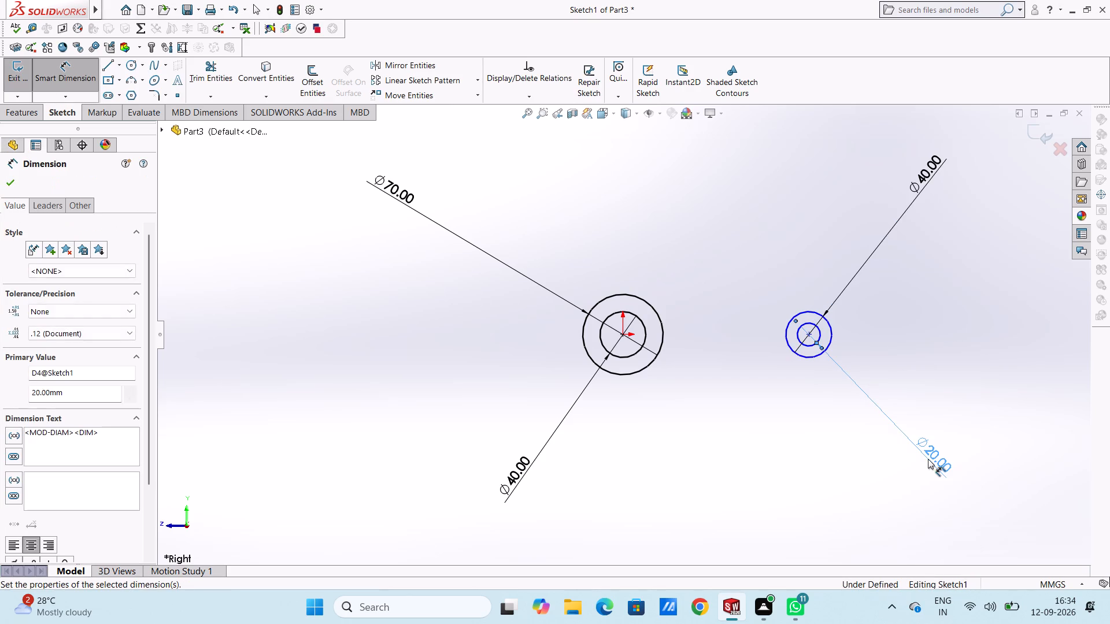
{"action": "left_click", "coordinate": [816, 462]}
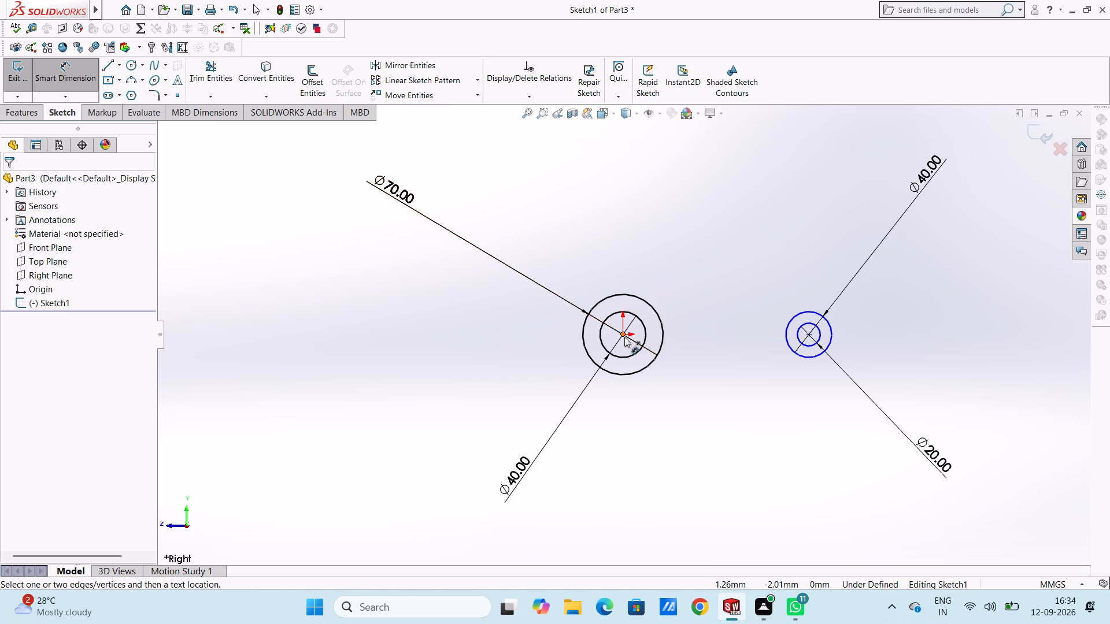
Dimension the horizontal distance between the centres of the two circle pairs and set it to 90 mm.
{"action": "left_click", "coordinate": [624, 336]}
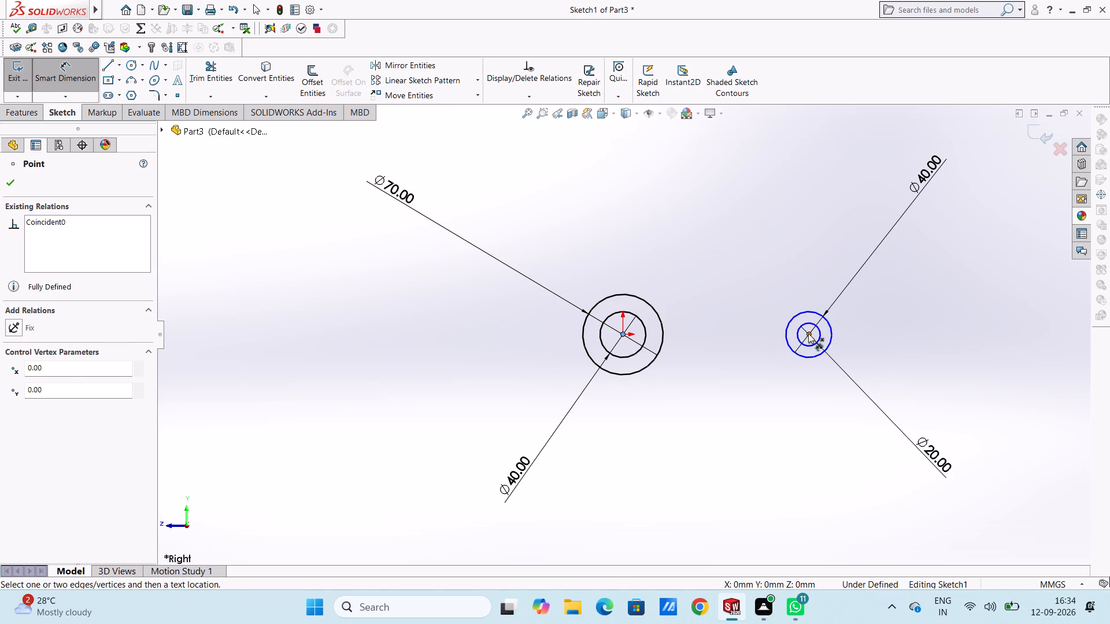
{"action": "left_click", "coordinate": [808, 333]}
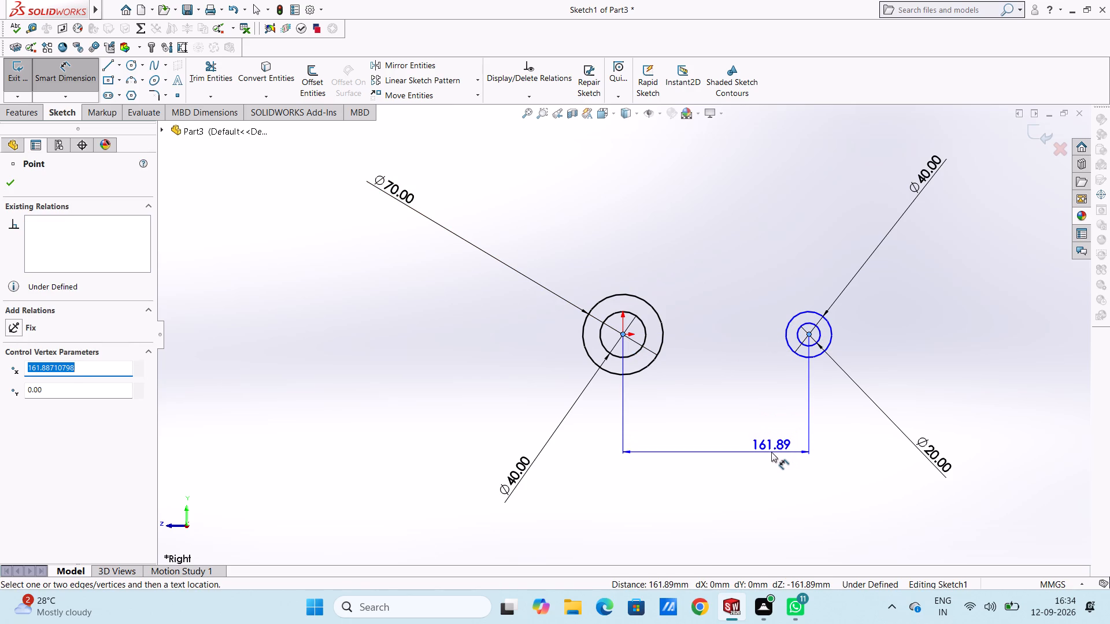
{"action": "left_click", "coordinate": [771, 452]}
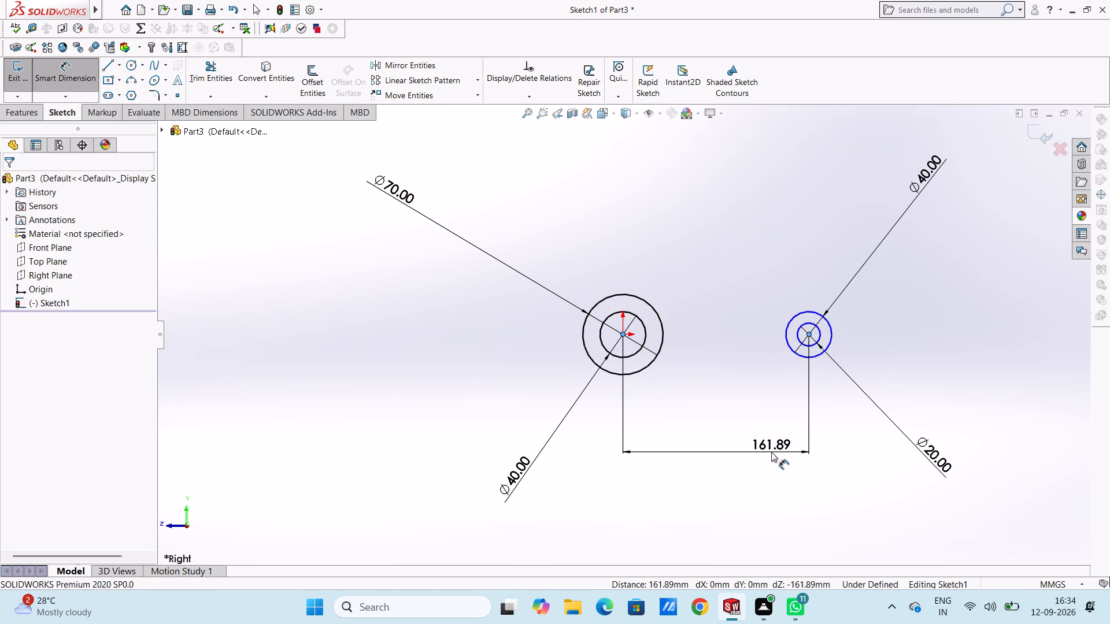
{"action": "type", "text": "90"}
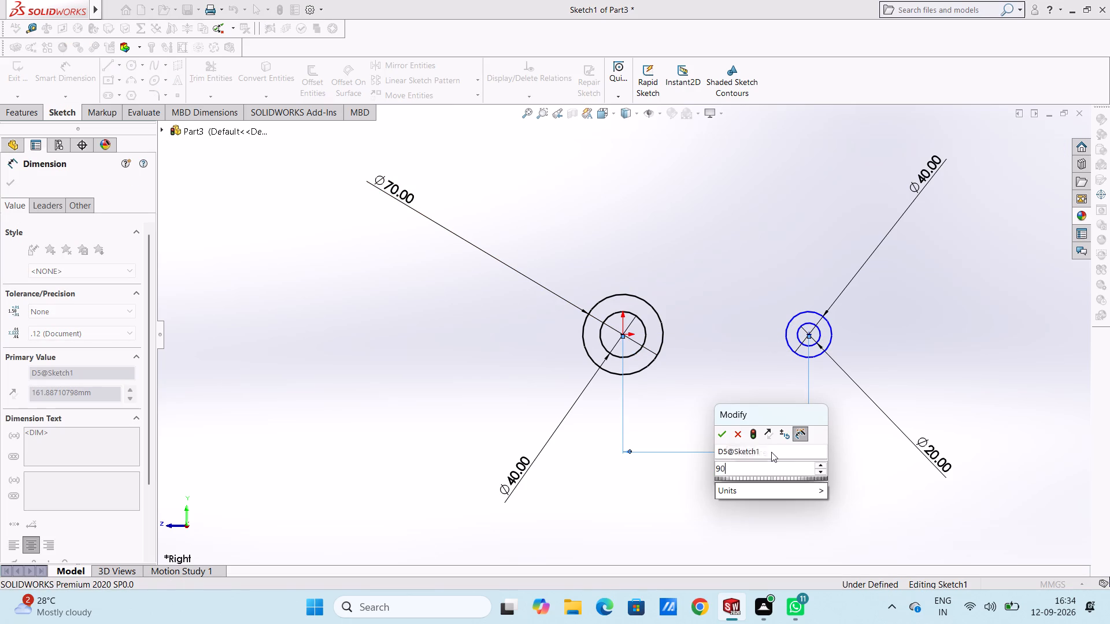
{"action": "key", "text": "Return"}
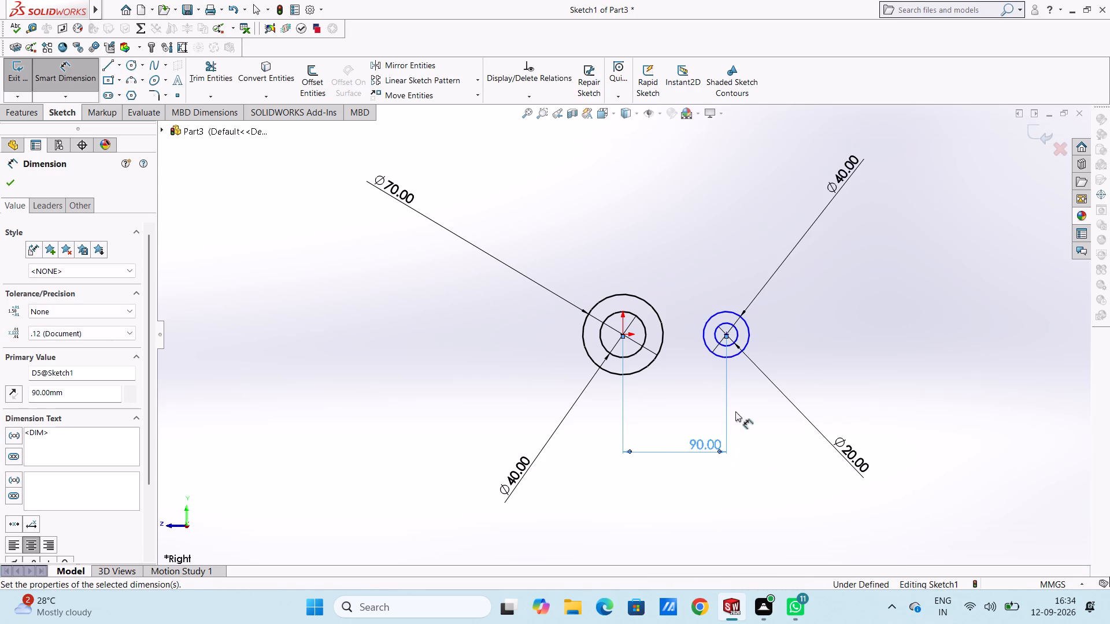
Set the horizontal distance between the centres of the two circle pairs to 100 mm.
{"action": "double_click", "coordinate": [702, 447]}
{"action": "type", "text": "100"}
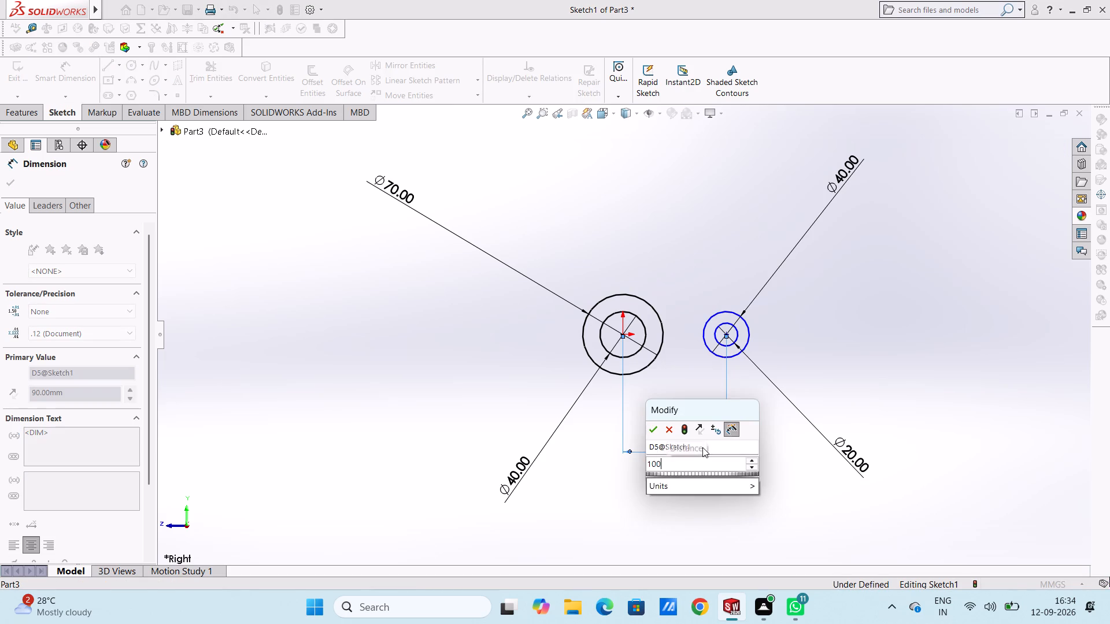
{"action": "key", "text": "Return"}
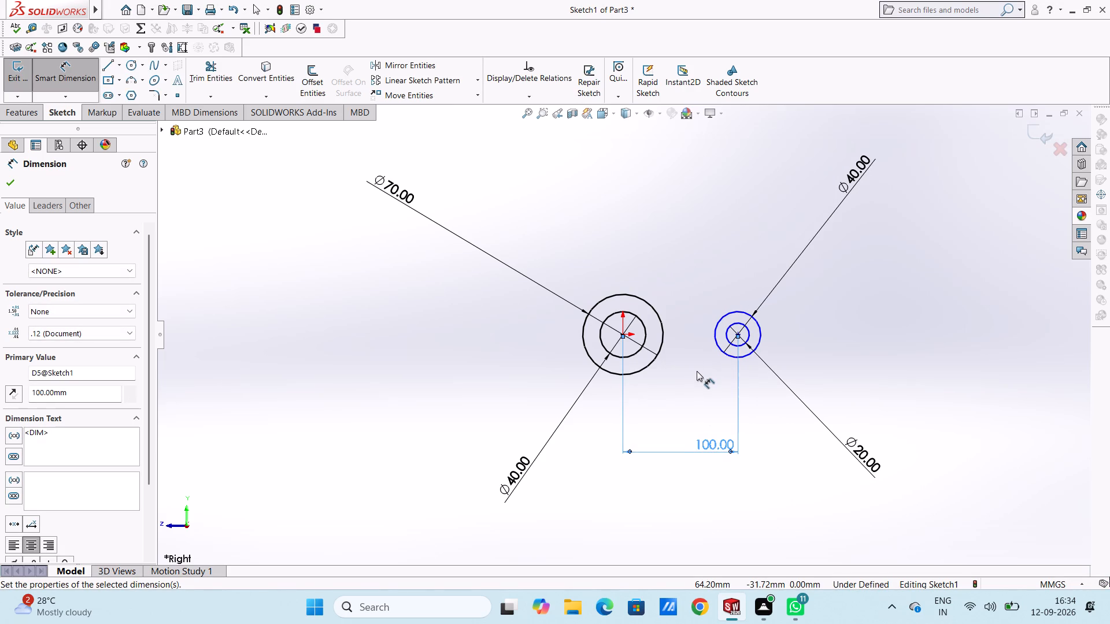
{"action": "left_click", "coordinate": [697, 371]}
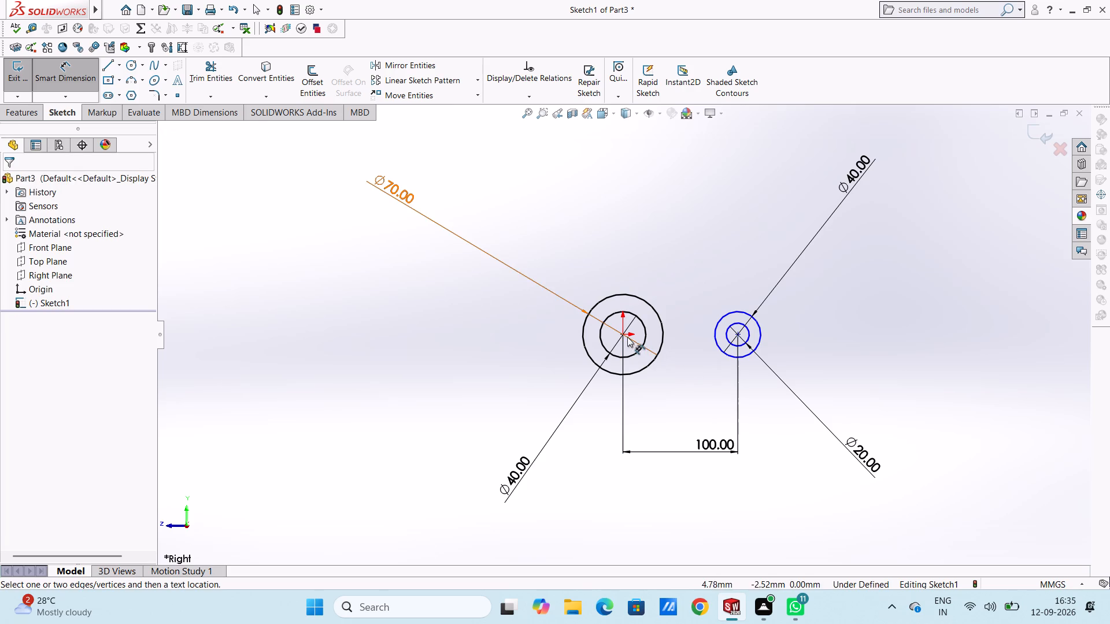
{"action": "left_click", "coordinate": [624, 335]}
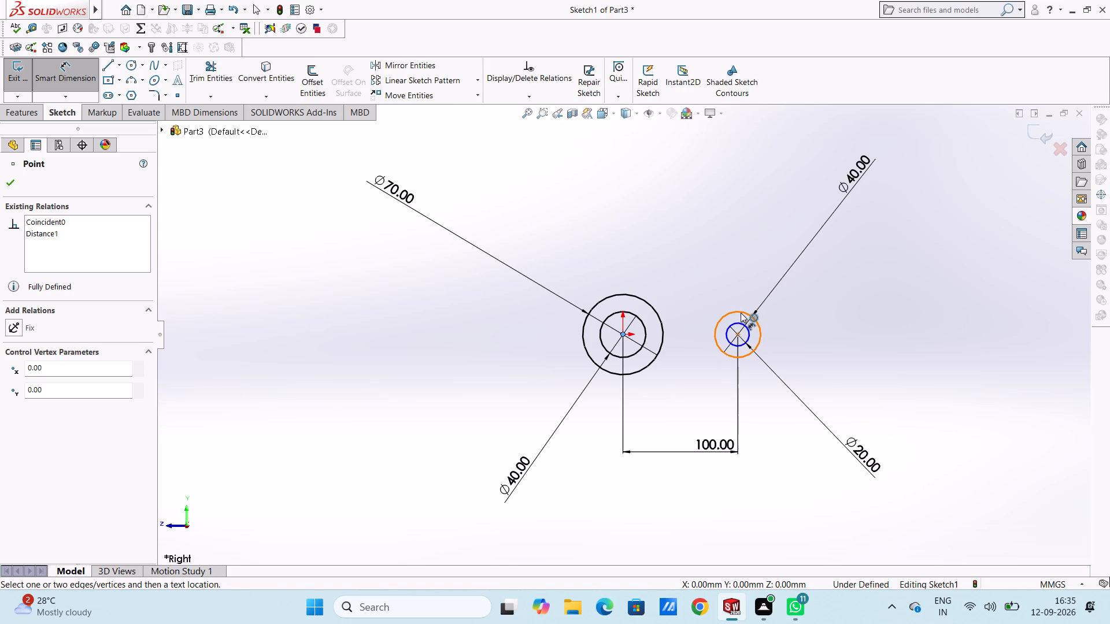
{"action": "key", "text": "Escape"}
{"action": "key", "text": "Escape"}
{"action": "key", "text": "Escape"}
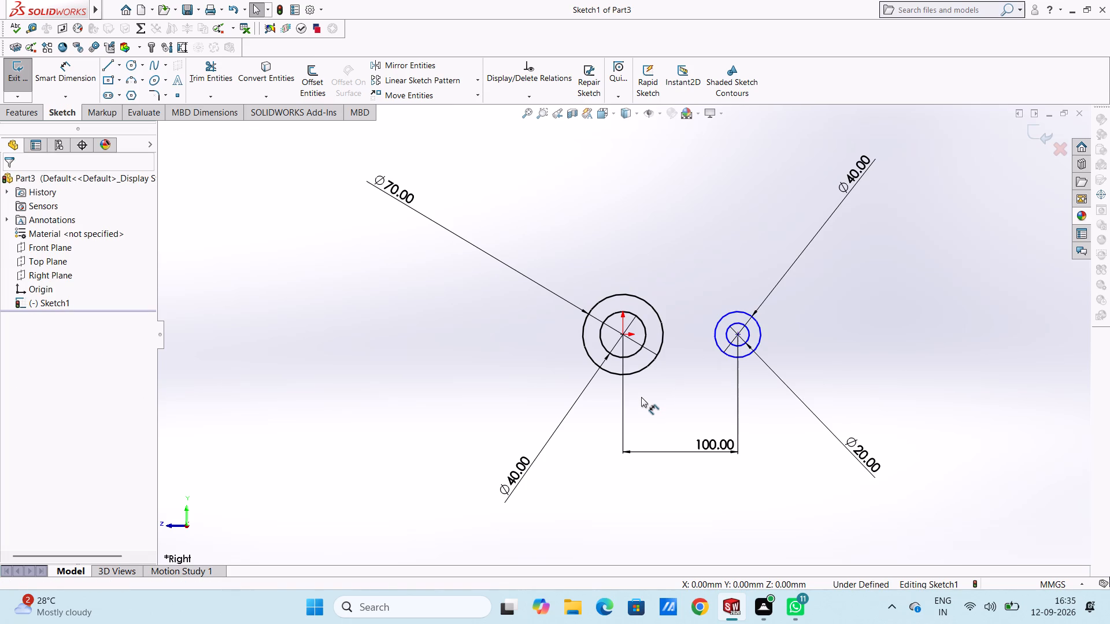
{"action": "key", "text": "Escape"}
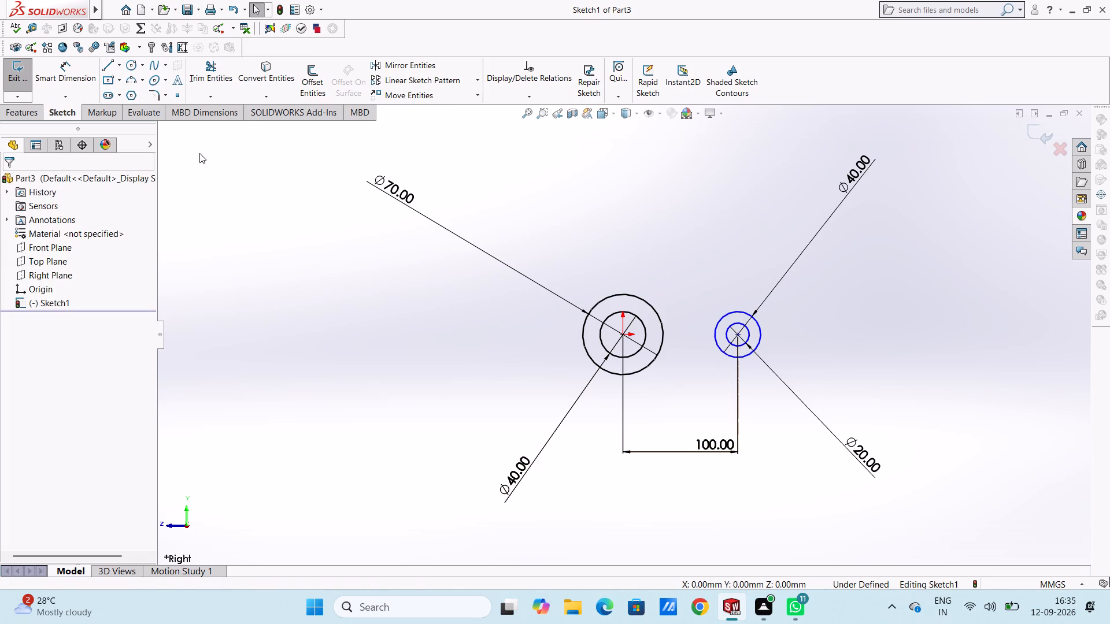
Sketch an 80 mm horizontal line from the large circle's quadrant facing the small pair, through the origin and out past the opposite side.
{"action": "left_click", "coordinate": [115, 70]}
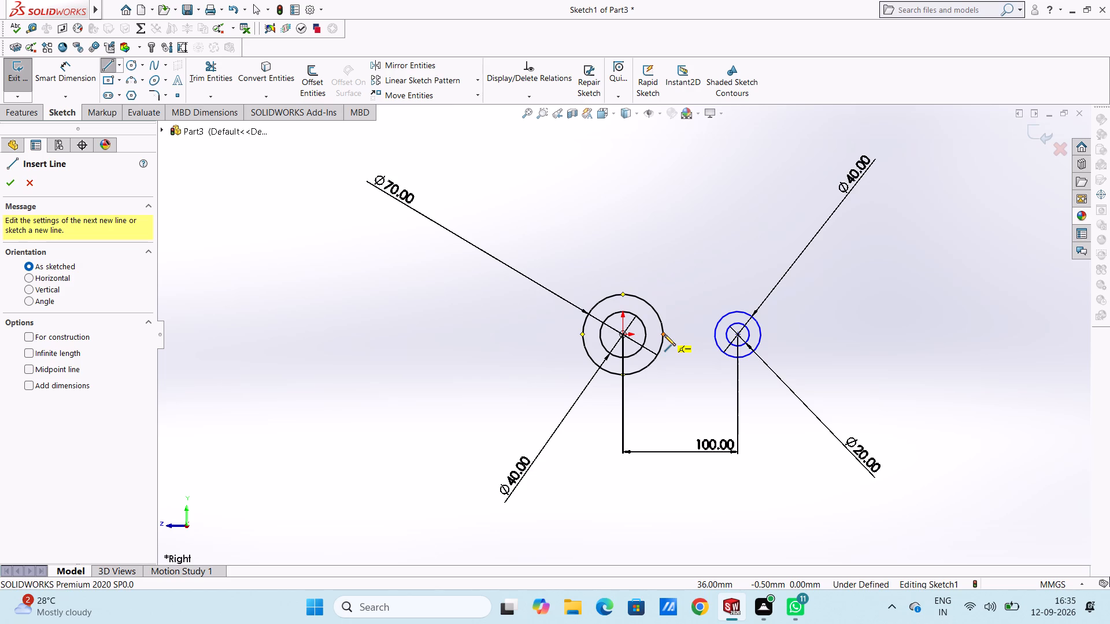
{"action": "left_click", "coordinate": [664, 335]}
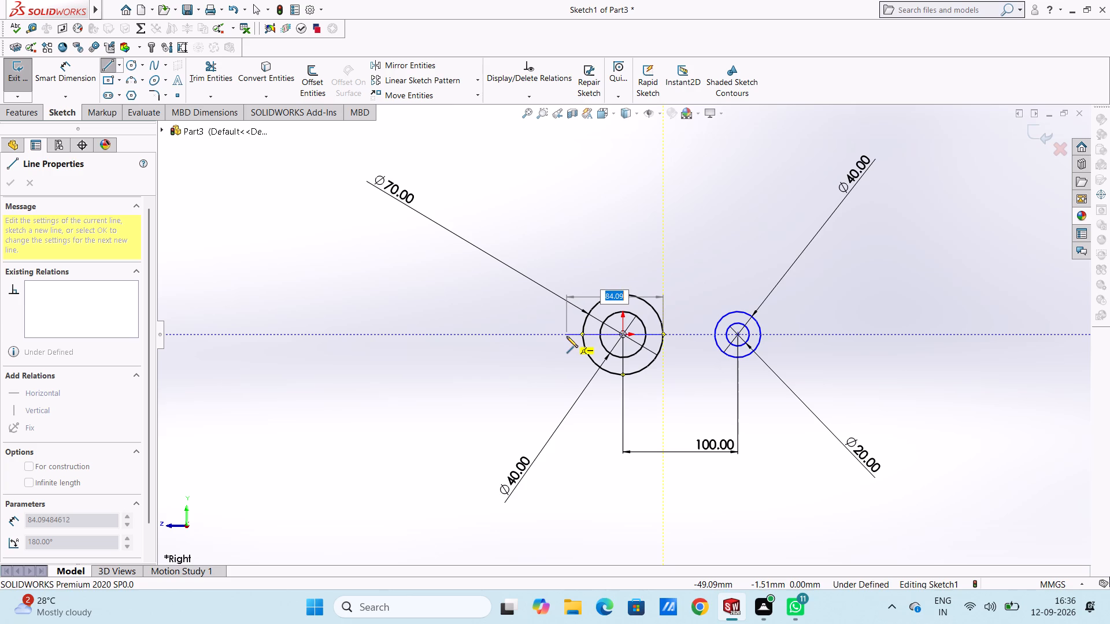
{"action": "type", "text": "80"}
{"action": "key", "text": "Return"}
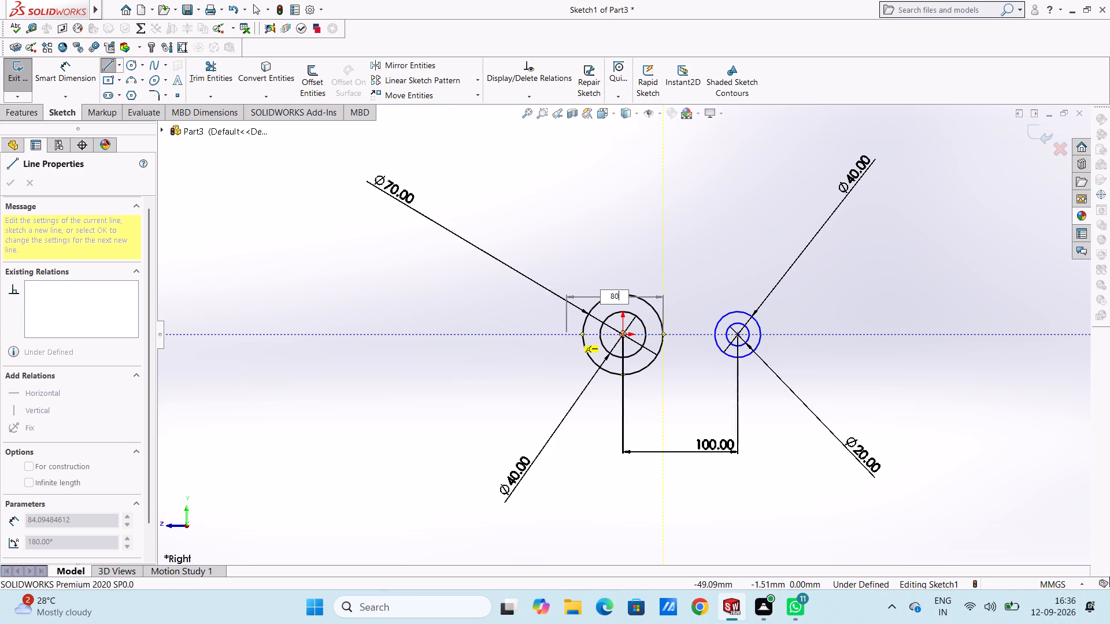
{"action": "key", "text": "Escape"}
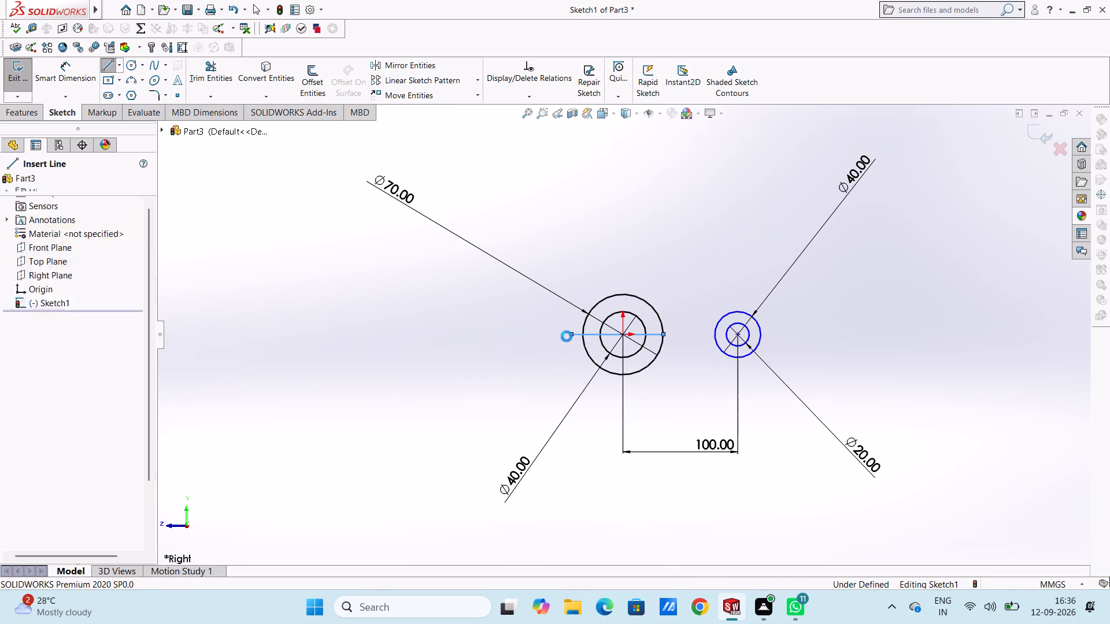
{"action": "key", "text": "Escape"}
Offset the 80 mm line bi-directionally by 7.5 mm with added dimensions.
{"action": "scroll", "coordinate": [567, 336], "scroll_direction": "down", "scroll_amount": 2, "text": "ctrl"}
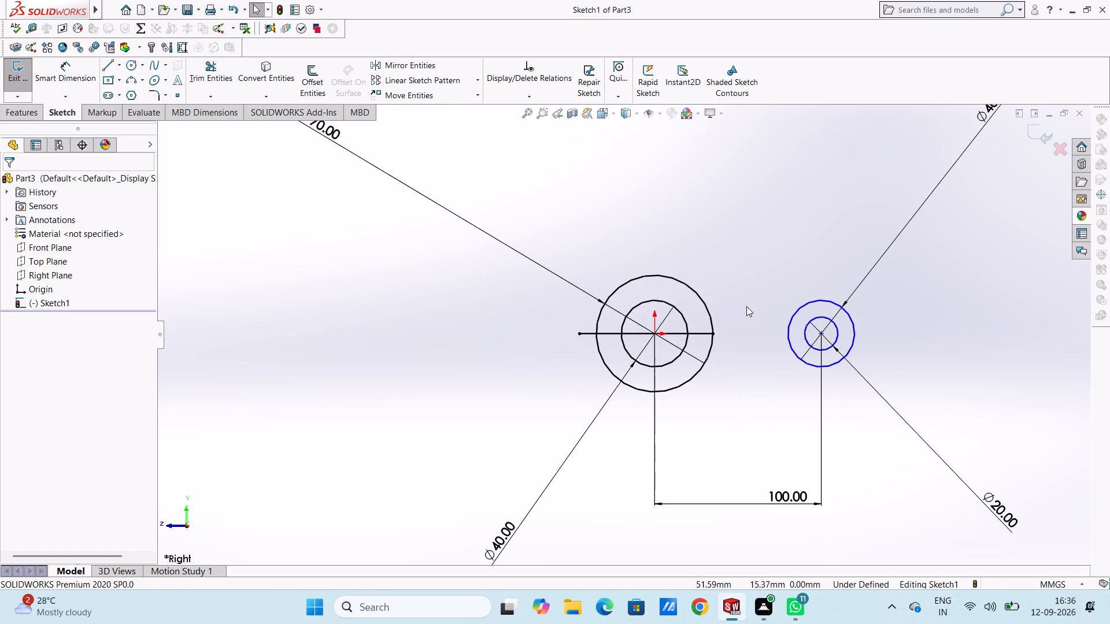
{"action": "scroll", "coordinate": [746, 305], "scroll_direction": "down", "scroll_amount": 3, "text": "ctrl"}
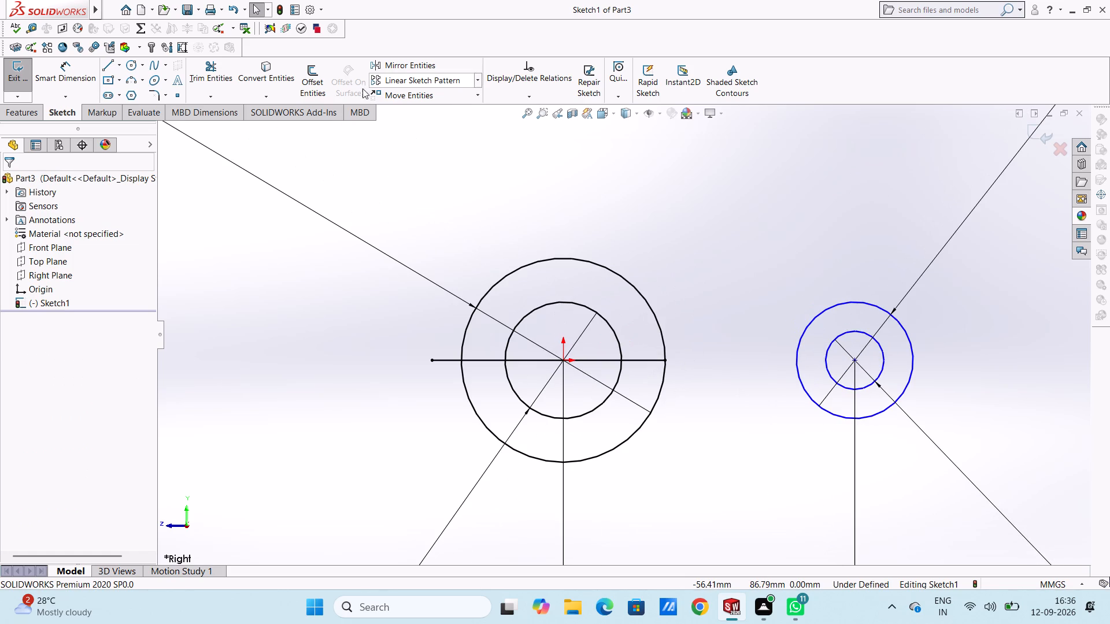
{"action": "left_click", "coordinate": [312, 76]}
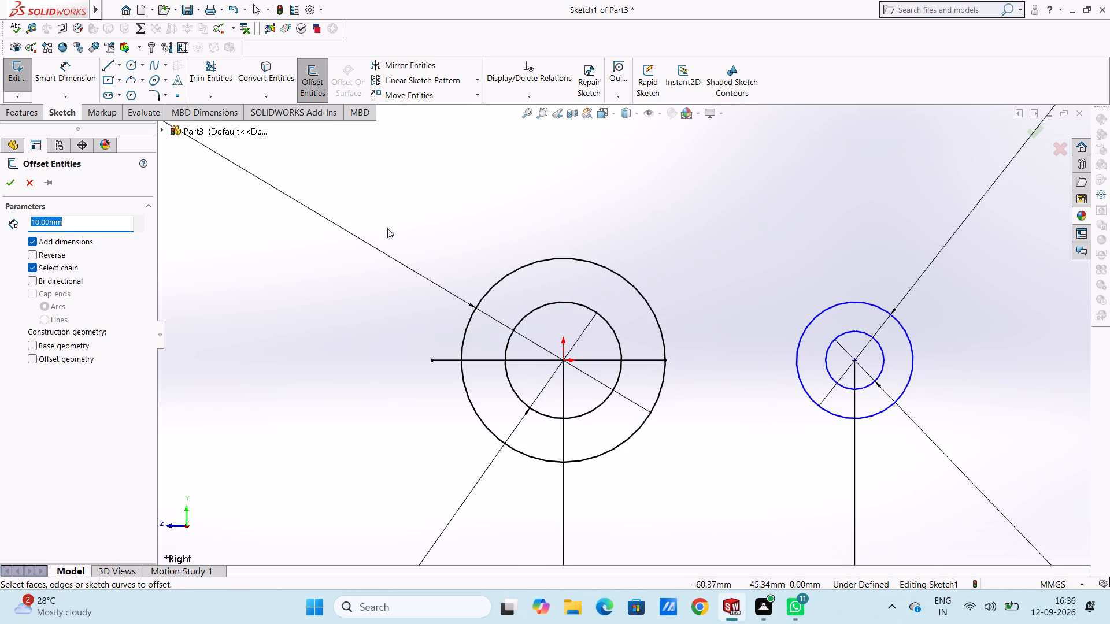
{"action": "type", "text": "7.5"}
{"action": "key", "text": "Return"}
{"action": "left_click", "coordinate": [526, 361]}
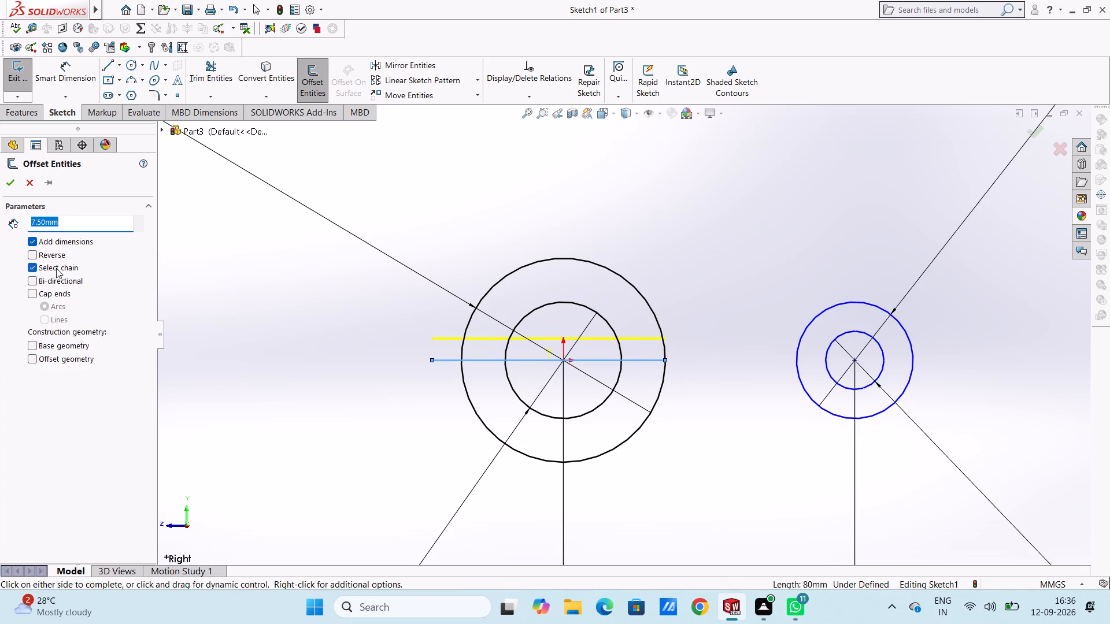
{"action": "left_click", "coordinate": [34, 280]}
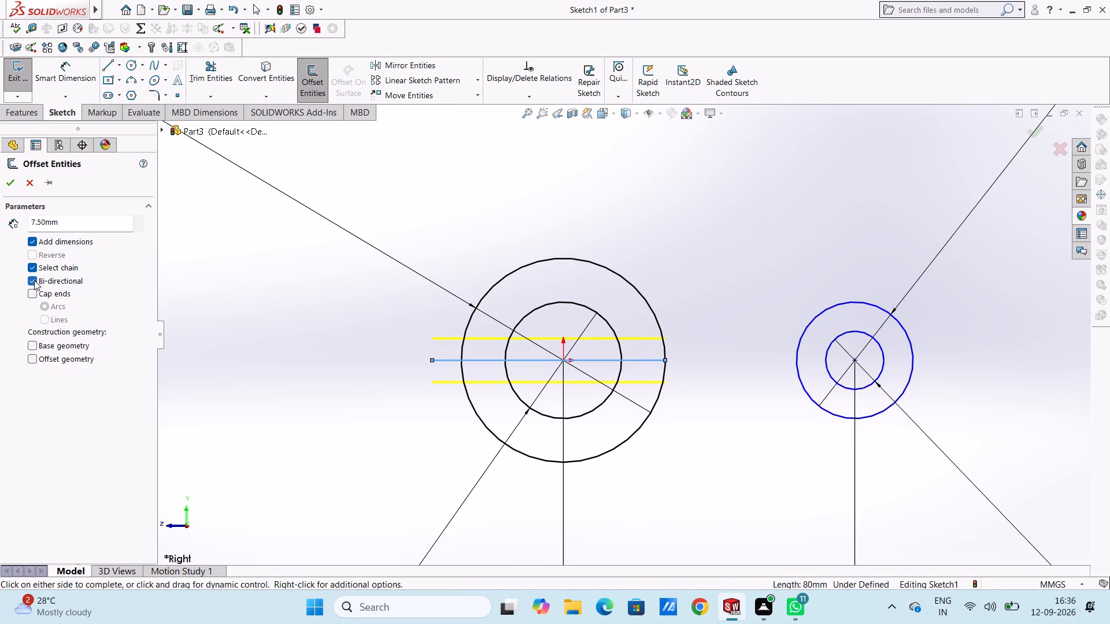
{"action": "left_click", "coordinate": [12, 185]}
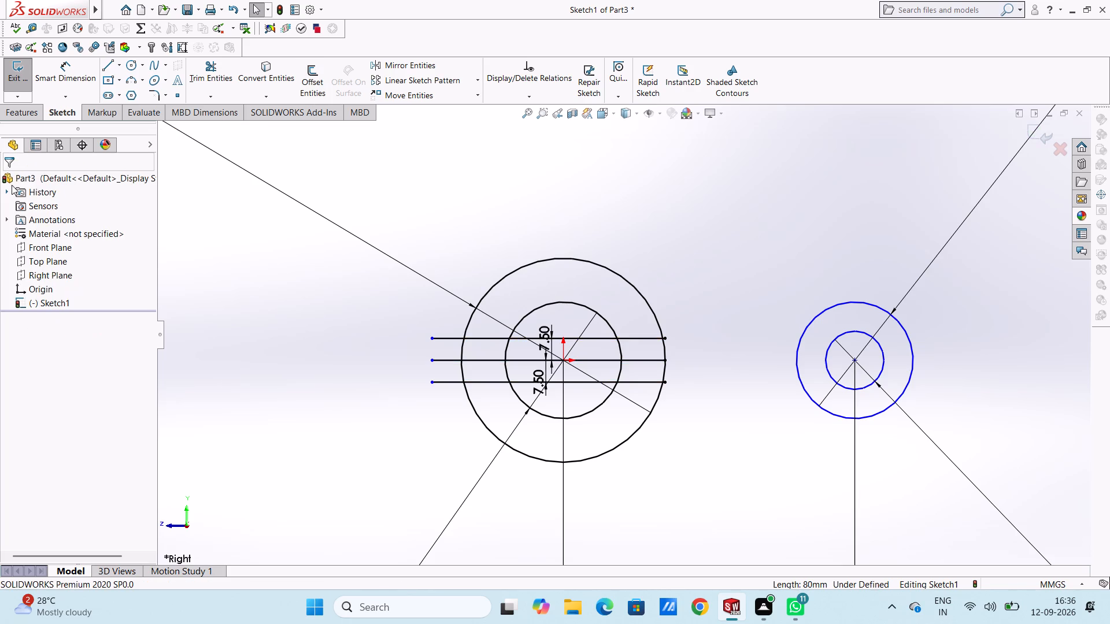
{"action": "left_click", "coordinate": [283, 293]}
Close the outer ends of the two offset lines with a vertical line, on the side away from the small circle pair.
{"action": "key", "text": "l"}
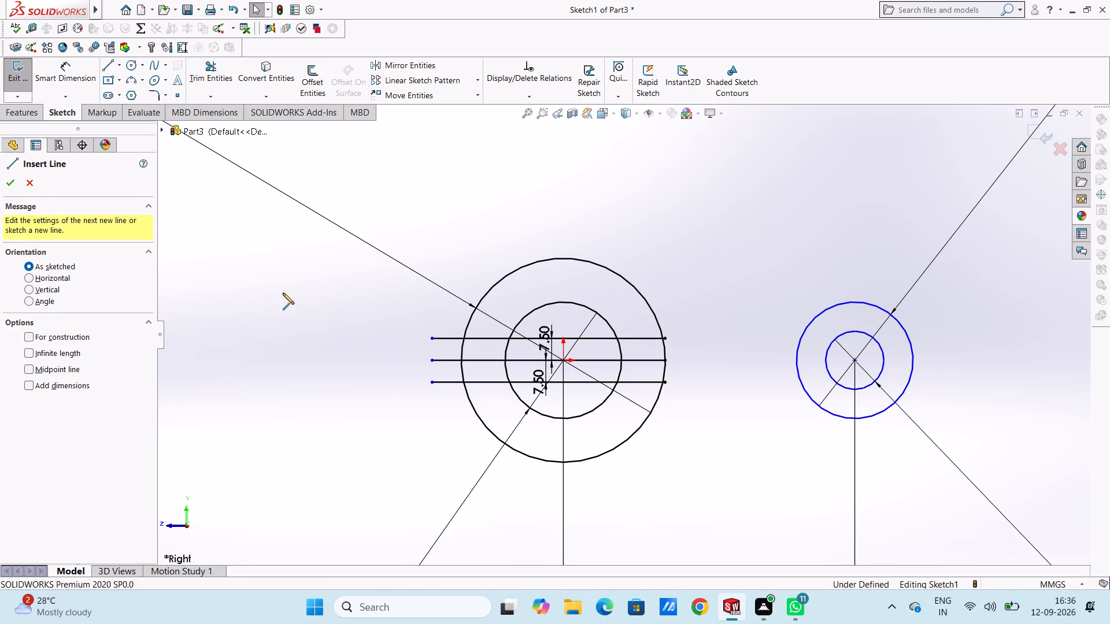
{"action": "left_click_drag", "start_coordinate": [432, 341], "coordinate": [432, 383]}
{"action": "left_click", "coordinate": [432, 383]}
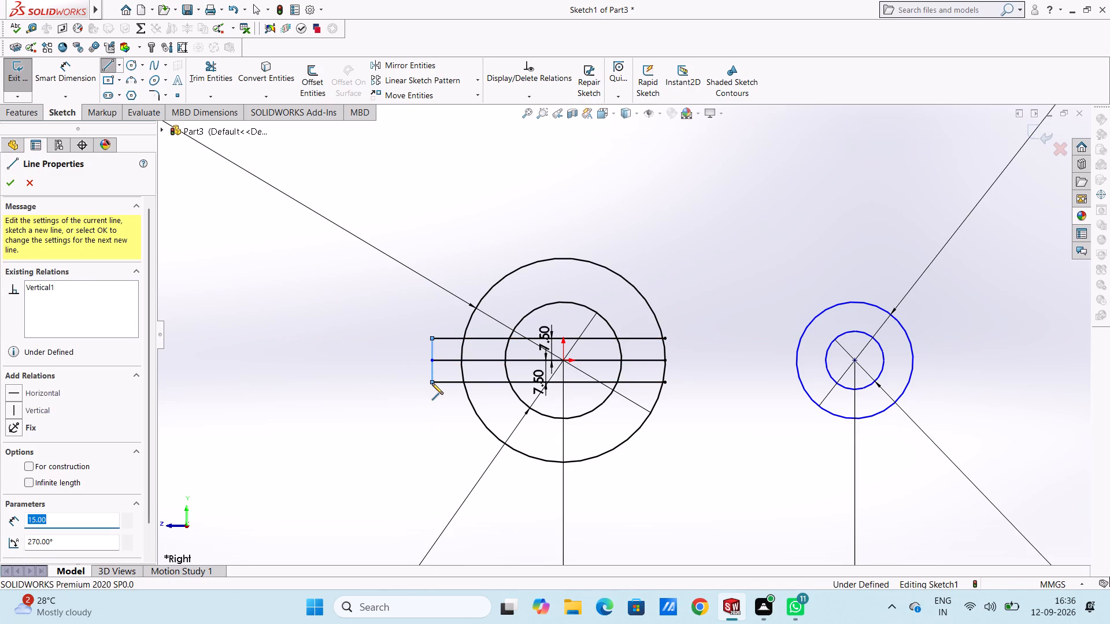
{"action": "key", "text": "Escape"}
{"action": "key", "text": "Escape"}
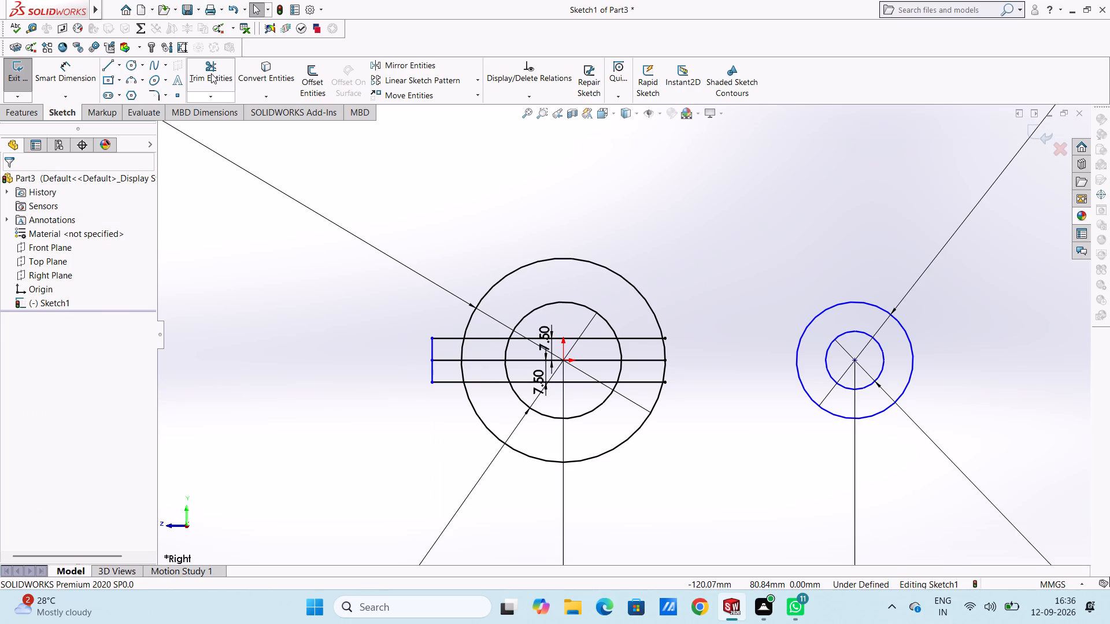
Trim the three horizontal lines beyond the 40 mm bore at the origin, on the side facing the small pair, including the stubs outside the large circle.
{"action": "left_click", "coordinate": [211, 73]}
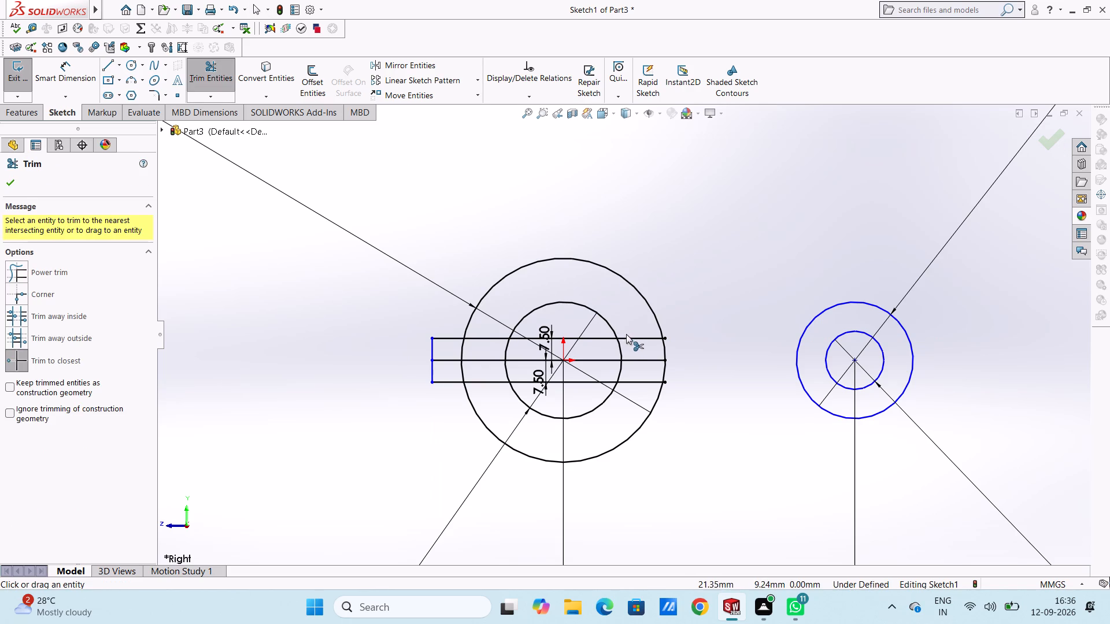
{"action": "left_click", "coordinate": [627, 335]}
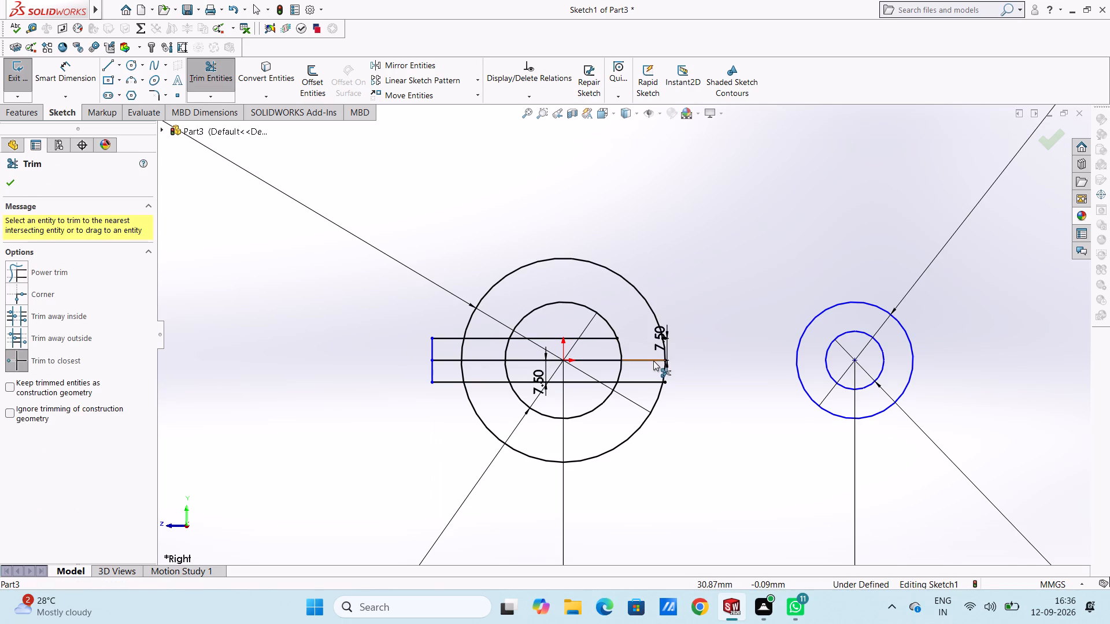
{"action": "double_click", "coordinate": [653, 361]}
{"action": "scroll", "coordinate": [695, 344], "scroll_direction": "down", "scroll_amount": 6, "text": "ctrl"}
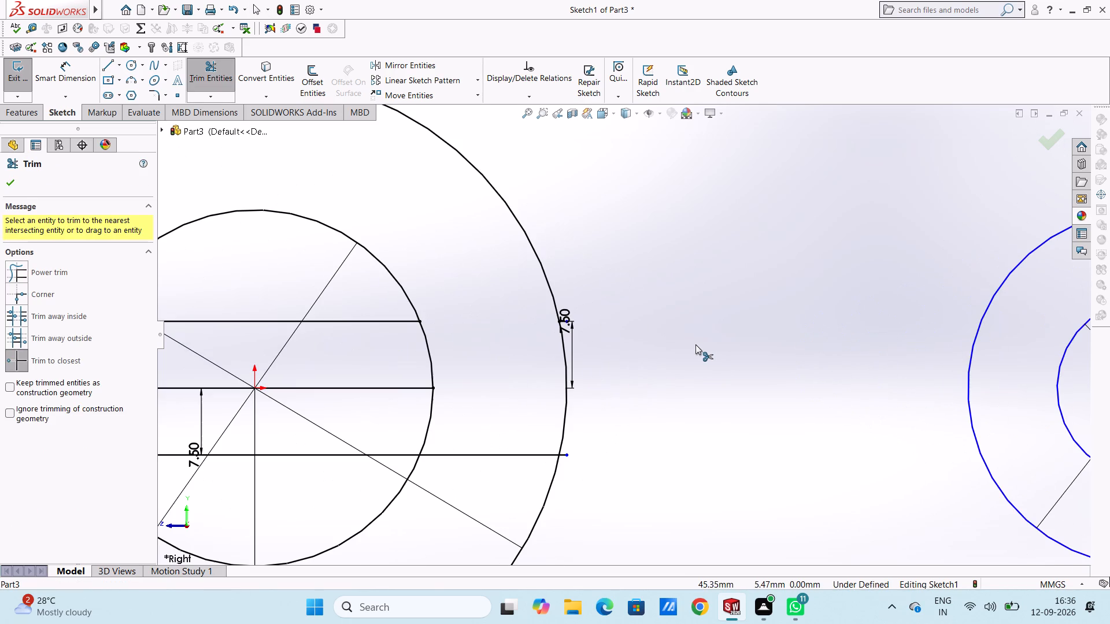
{"action": "left_click", "coordinate": [568, 323]}
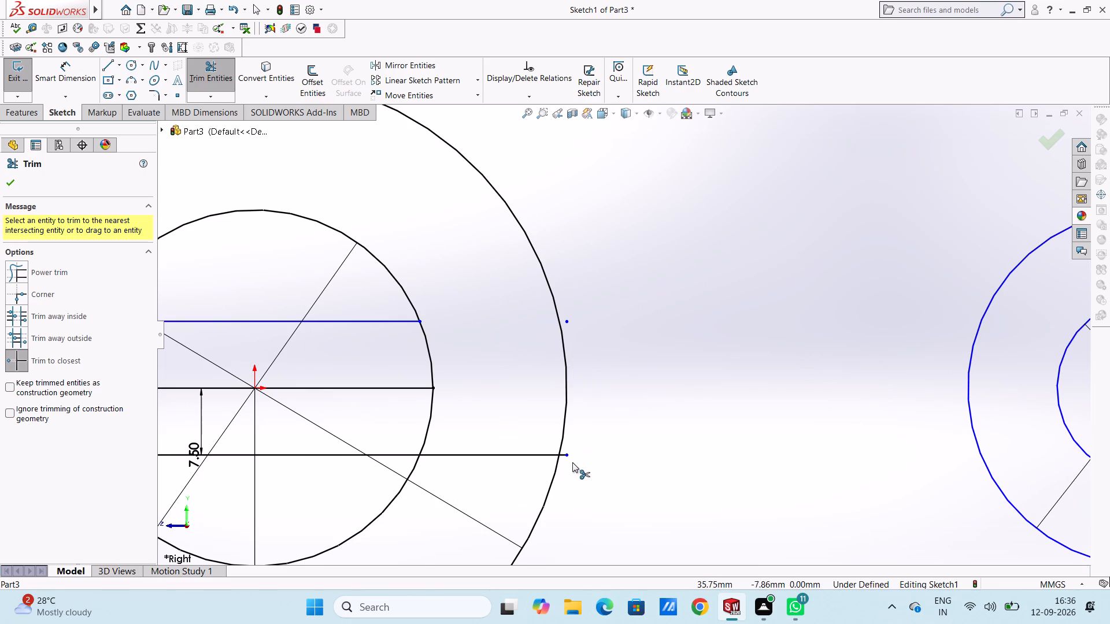
{"action": "left_click", "coordinate": [563, 456]}
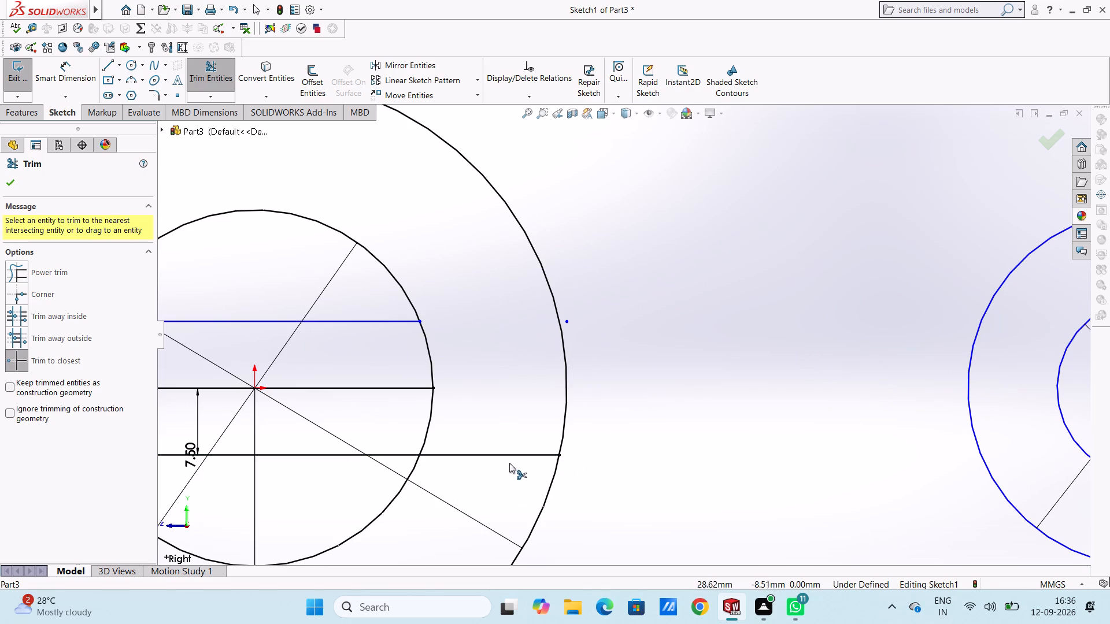
{"action": "double_click", "coordinate": [510, 454]}
Trim the remaining line segments inside the large circle, the middle line and the arc between the offset lines, leaving an open rectangular tab.
{"action": "scroll", "coordinate": [510, 454], "scroll_direction": "up", "scroll_amount": 8, "text": "ctrl"}
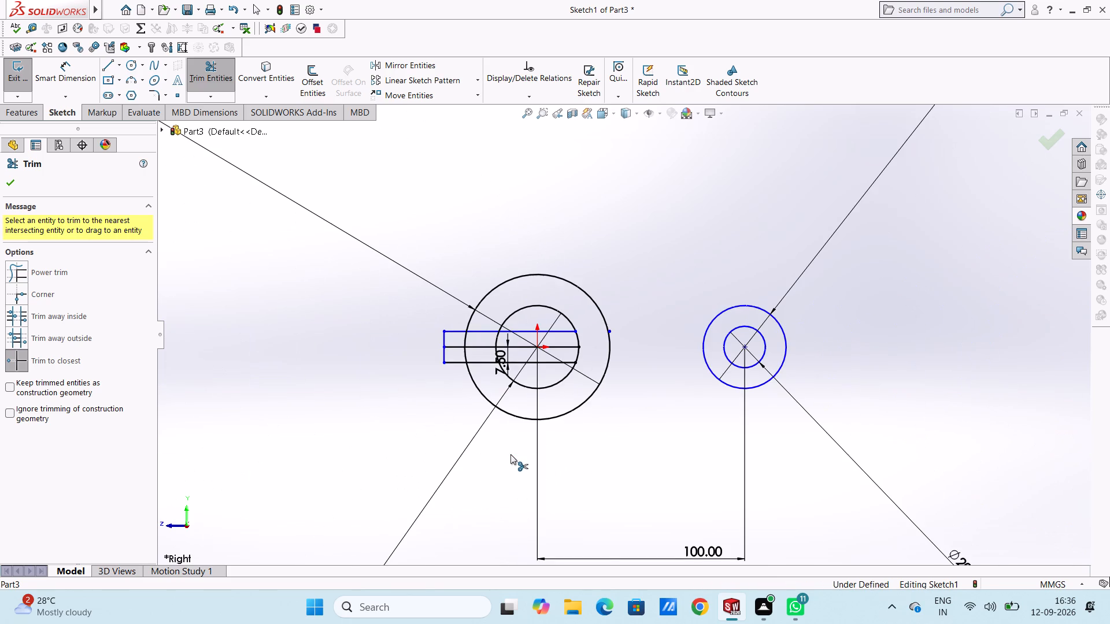
{"action": "left_click", "coordinate": [482, 364]}
{"action": "left_click", "coordinate": [513, 362]}
{"action": "left_click", "coordinate": [513, 344]}
{"action": "left_click", "coordinate": [515, 329]}
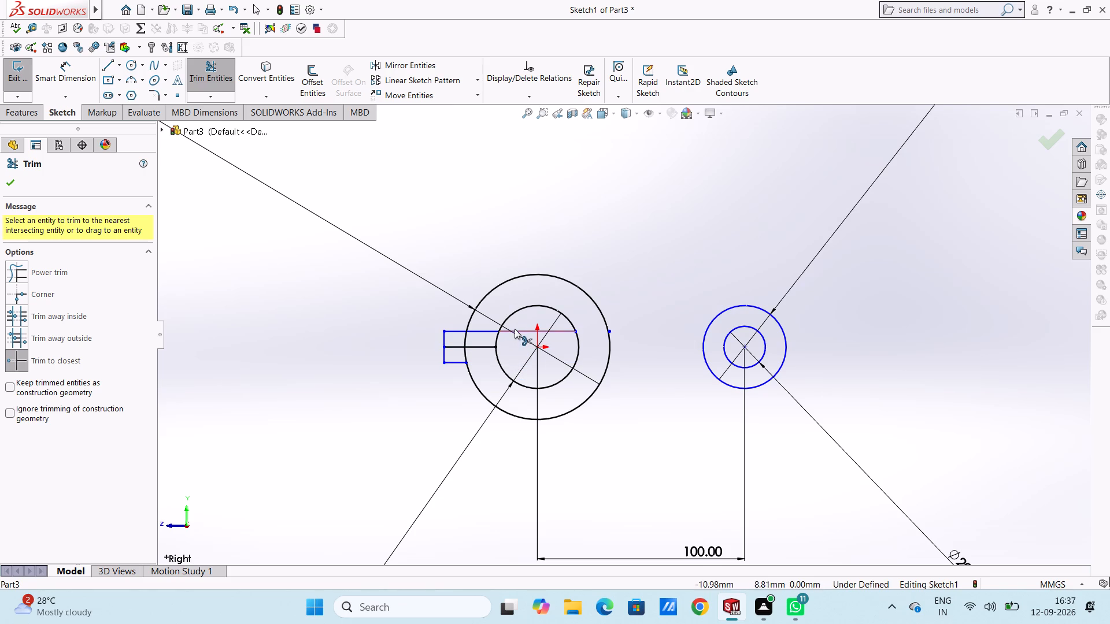
{"action": "left_click", "coordinate": [488, 330]}
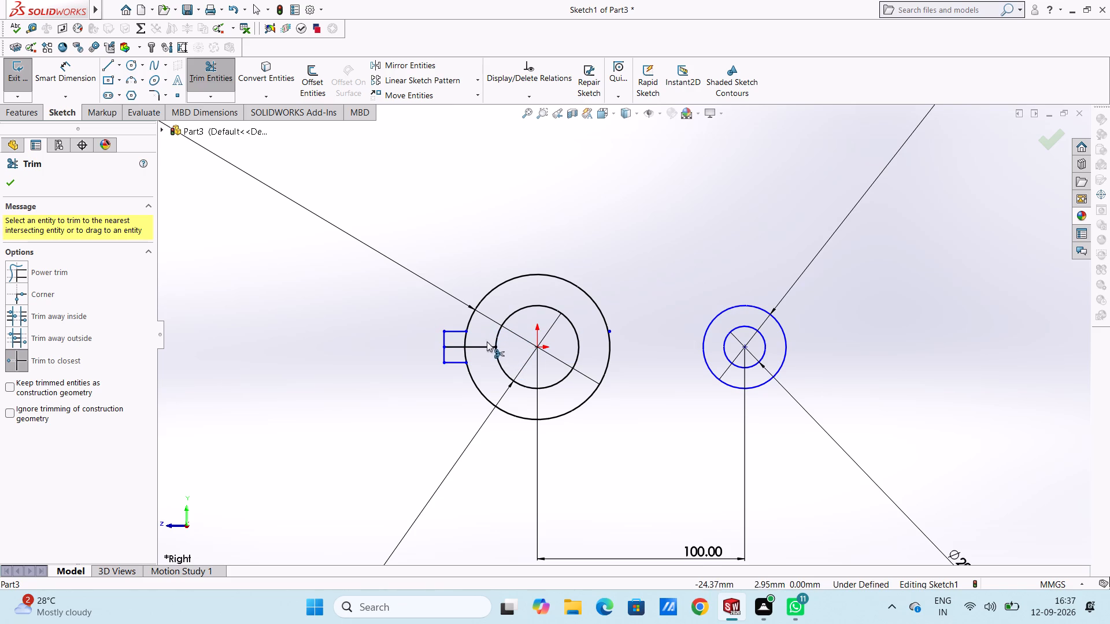
{"action": "left_click", "coordinate": [487, 347]}
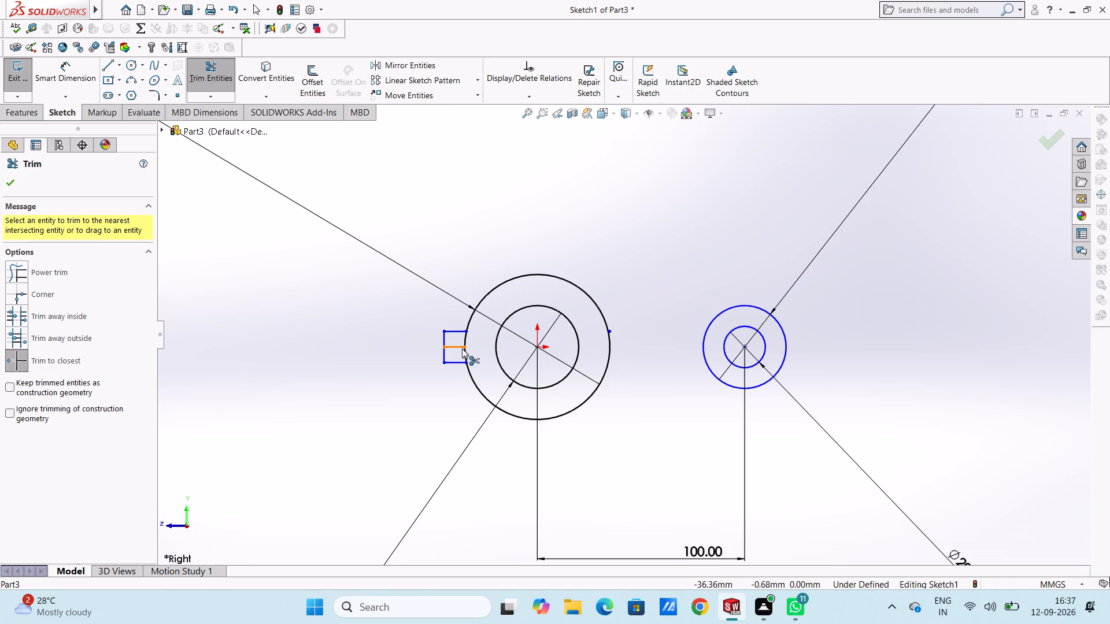
{"action": "left_click", "coordinate": [460, 347]}
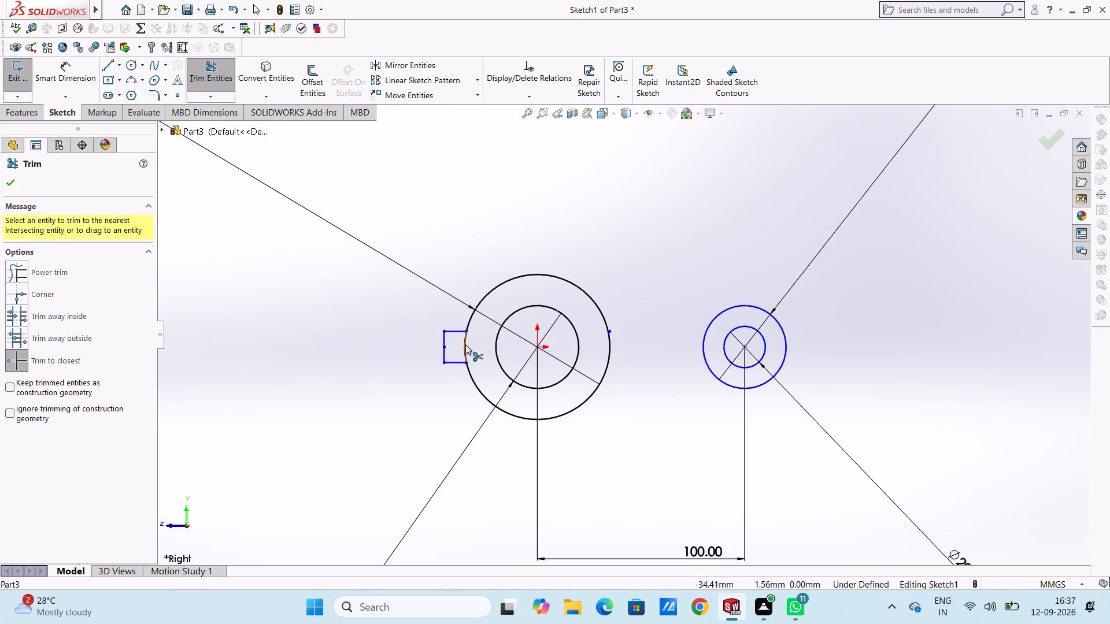
{"action": "left_click", "coordinate": [465, 344]}
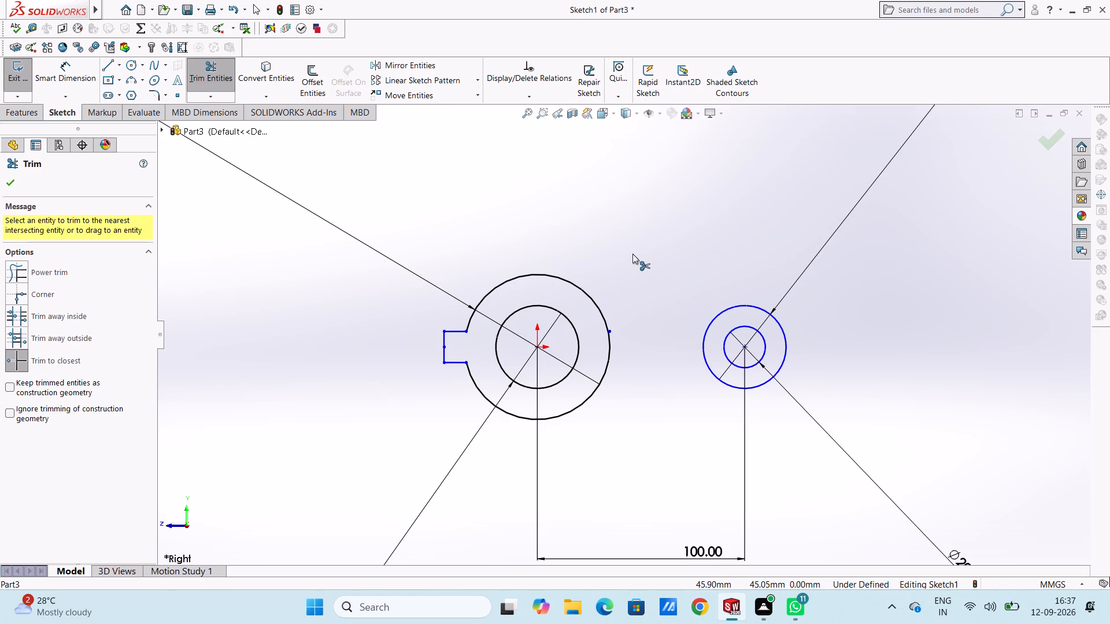
{"action": "key", "text": "Escape"}
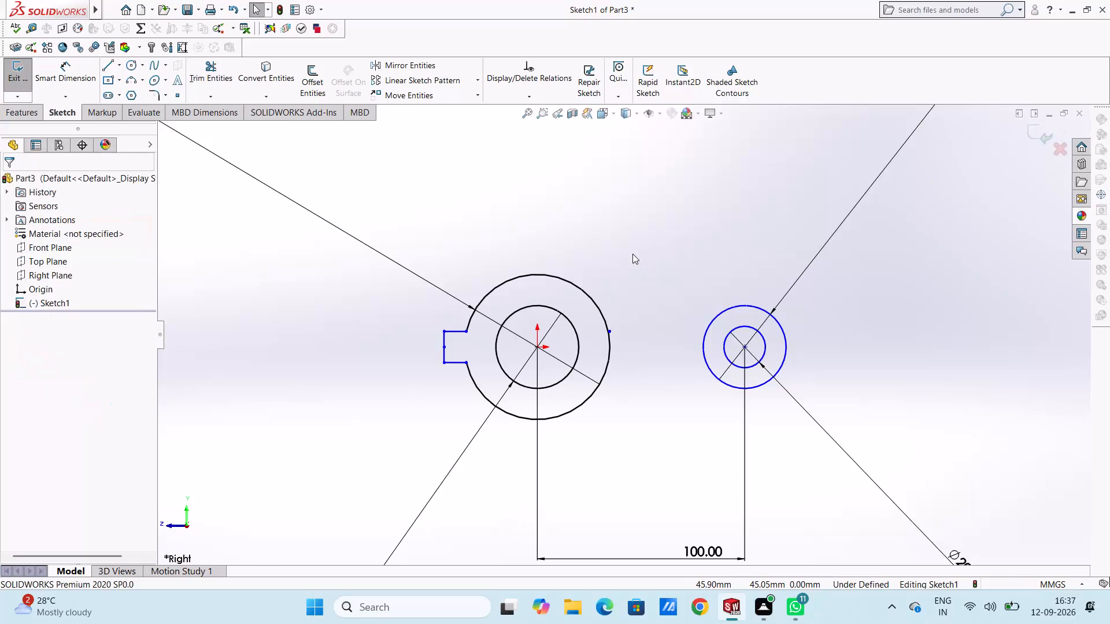
Show the sketch in the isometric view.
{"action": "key", "text": "ctrl+7"}
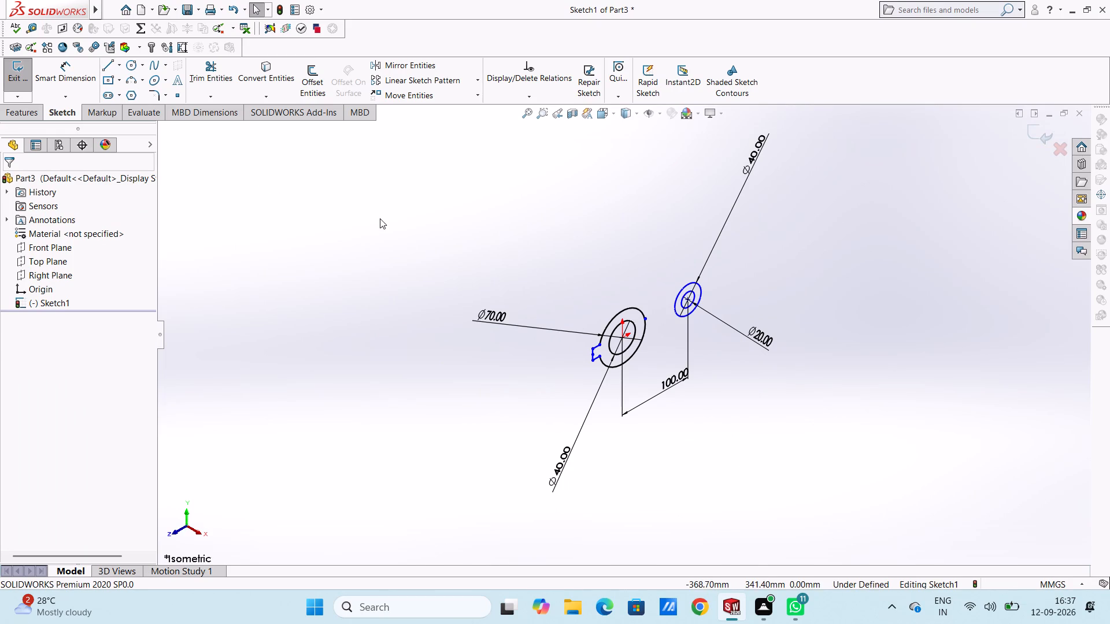
Extrude the sketch of both rings and the tab 25 mm blind, with the direction reversed from the default.
{"action": "left_click", "coordinate": [25, 110]}
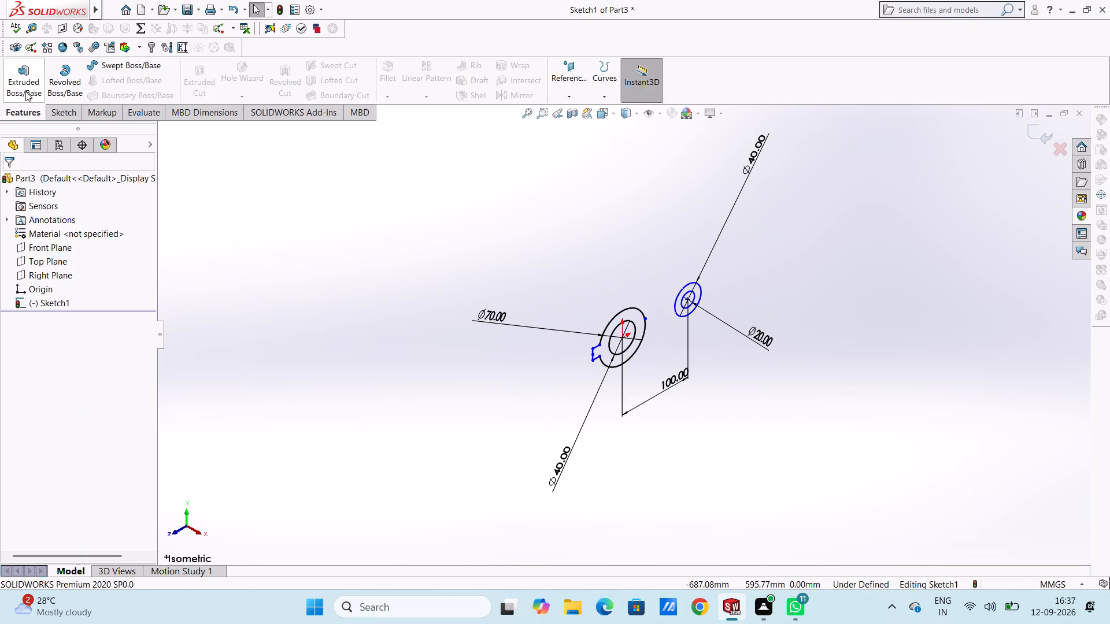
{"action": "left_click", "coordinate": [24, 84]}
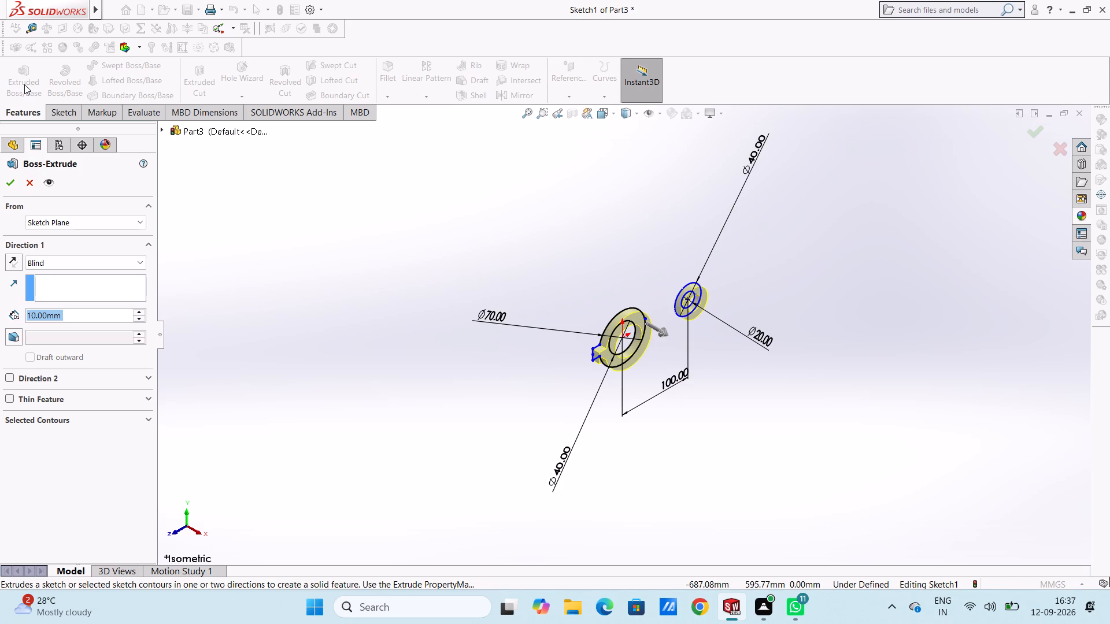
{"action": "left_click", "coordinate": [10, 260]}
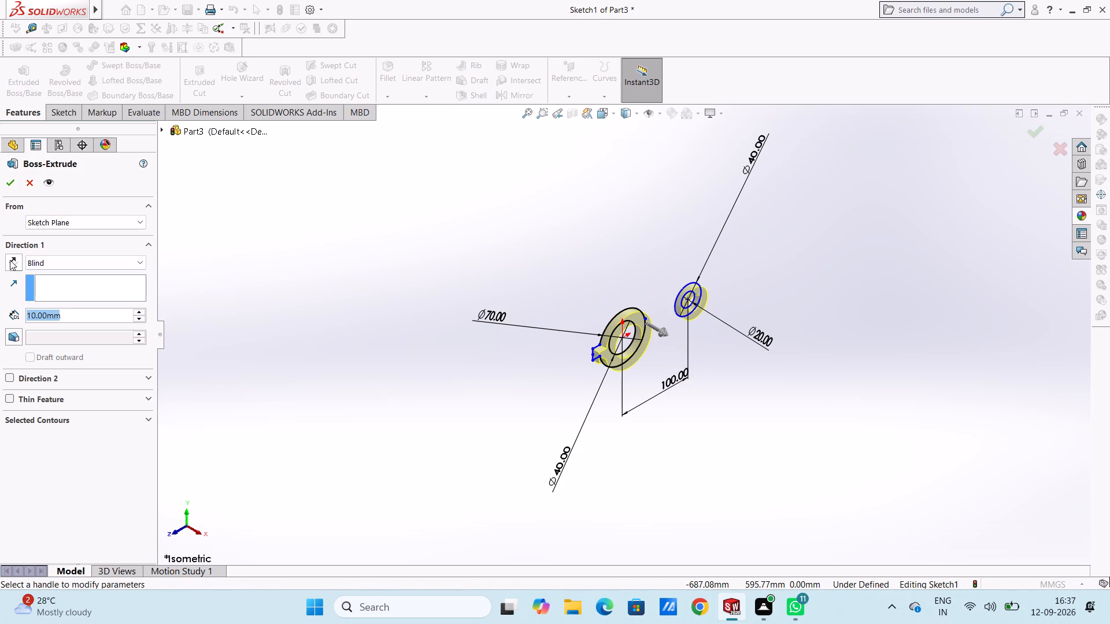
{"action": "double_click", "coordinate": [99, 315]}
{"action": "type", "text": "25"}
{"action": "key", "text": "Return"}
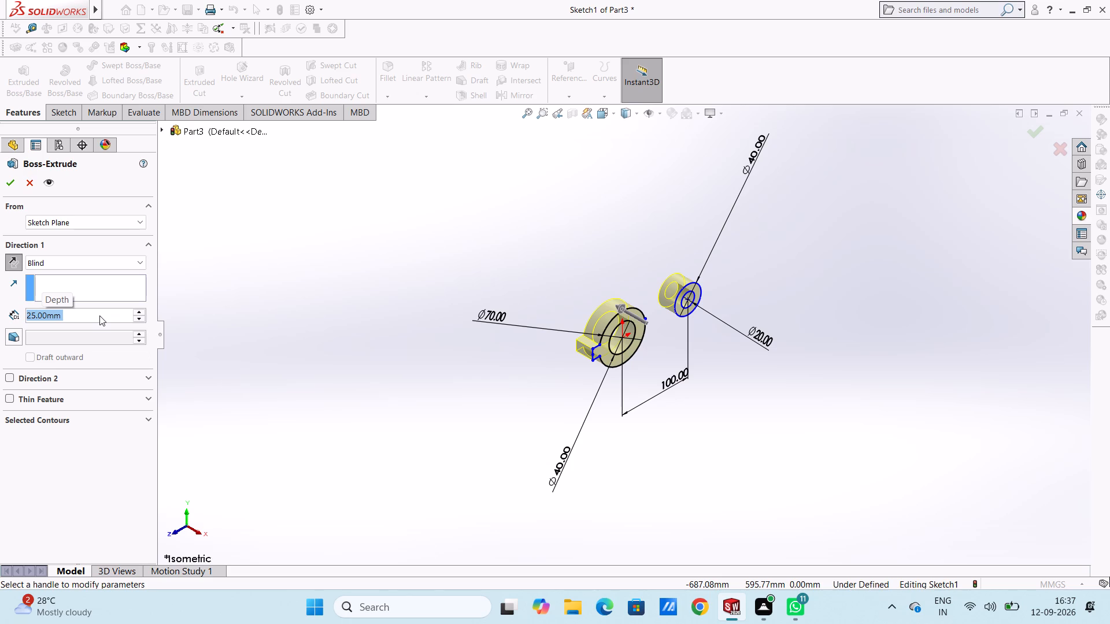
{"action": "left_click", "coordinate": [11, 183]}
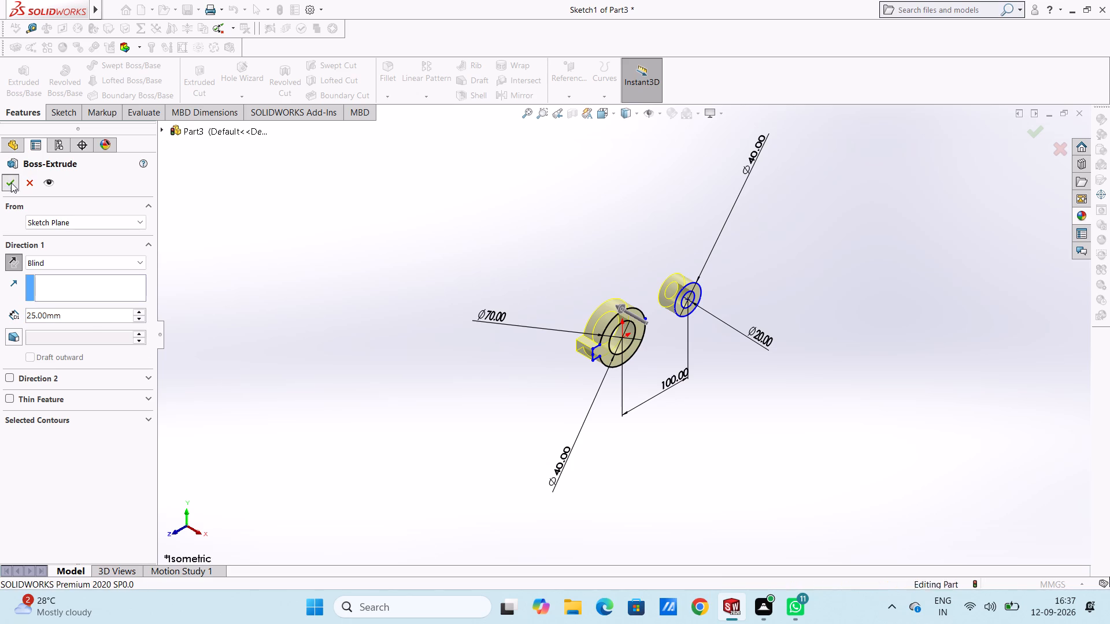
{"action": "left_click", "coordinate": [464, 341]}
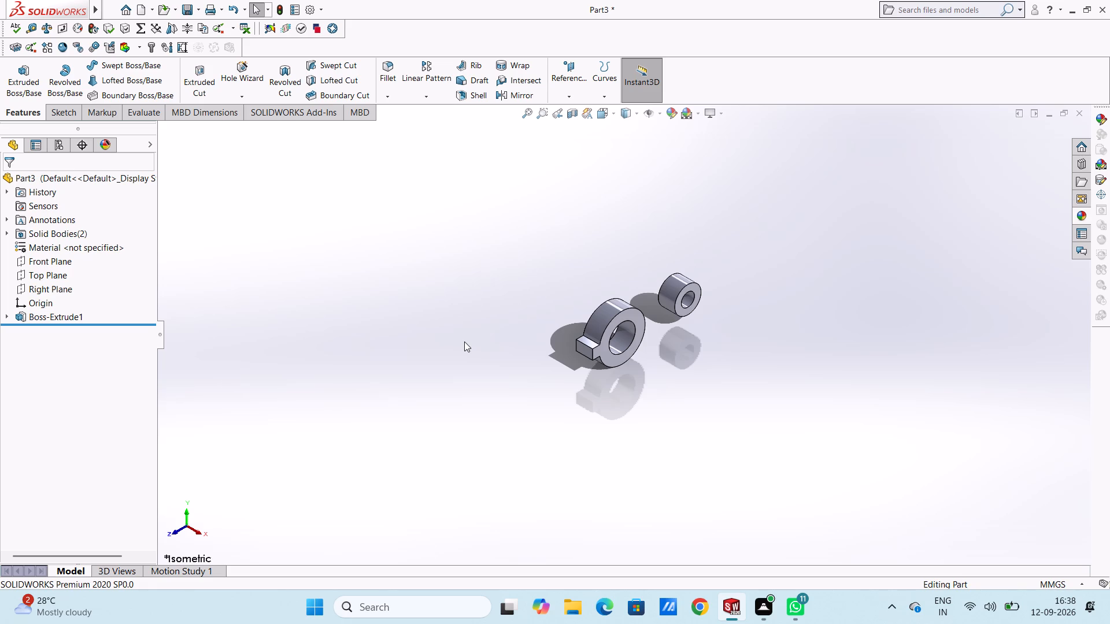
Start a sketch on the large ring's end face in the left view and trace its outer edge with a three-point arc between the tab corners.
{"action": "key", "text": "ctrl+1"}
{"action": "key", "text": "ctrl+3"}
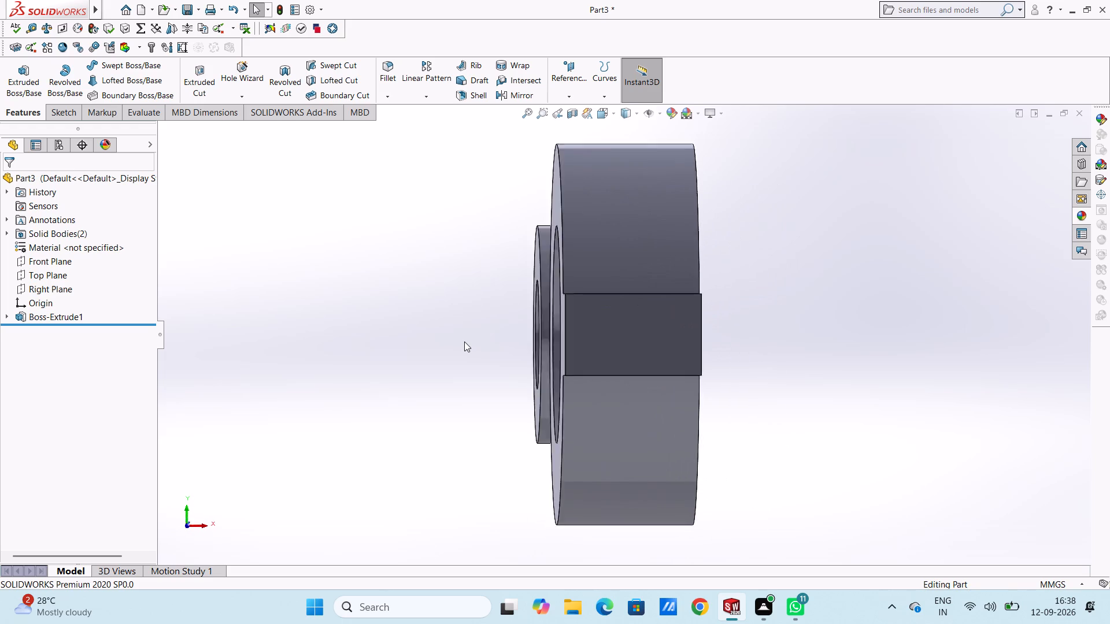
{"action": "left_click", "coordinate": [675, 277]}
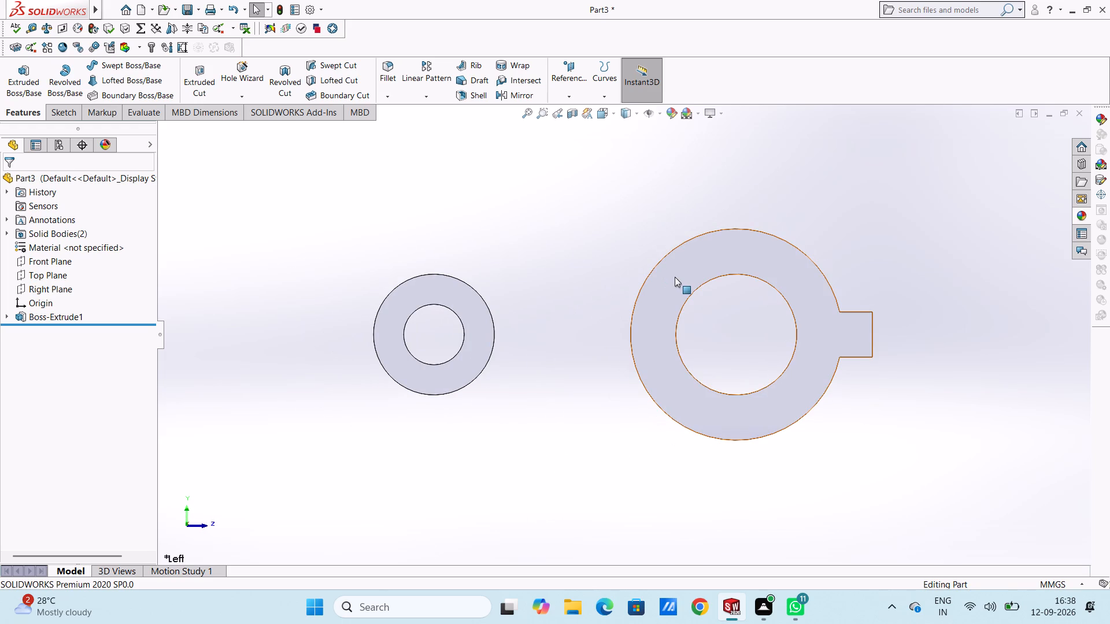
{"action": "left_click", "coordinate": [724, 247]}
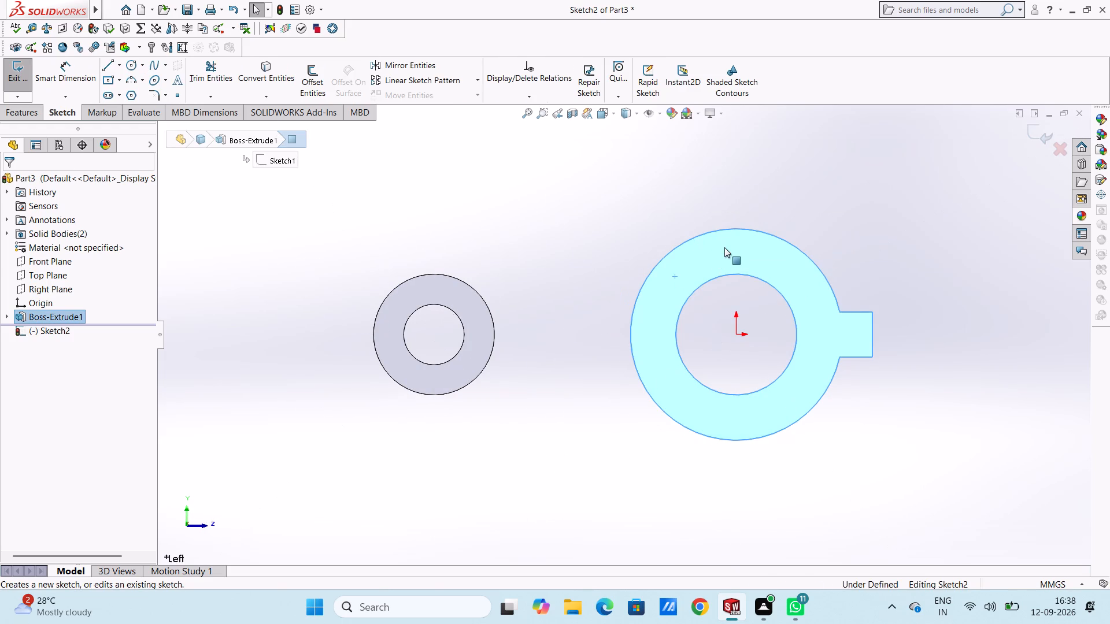
{"action": "left_click", "coordinate": [550, 239]}
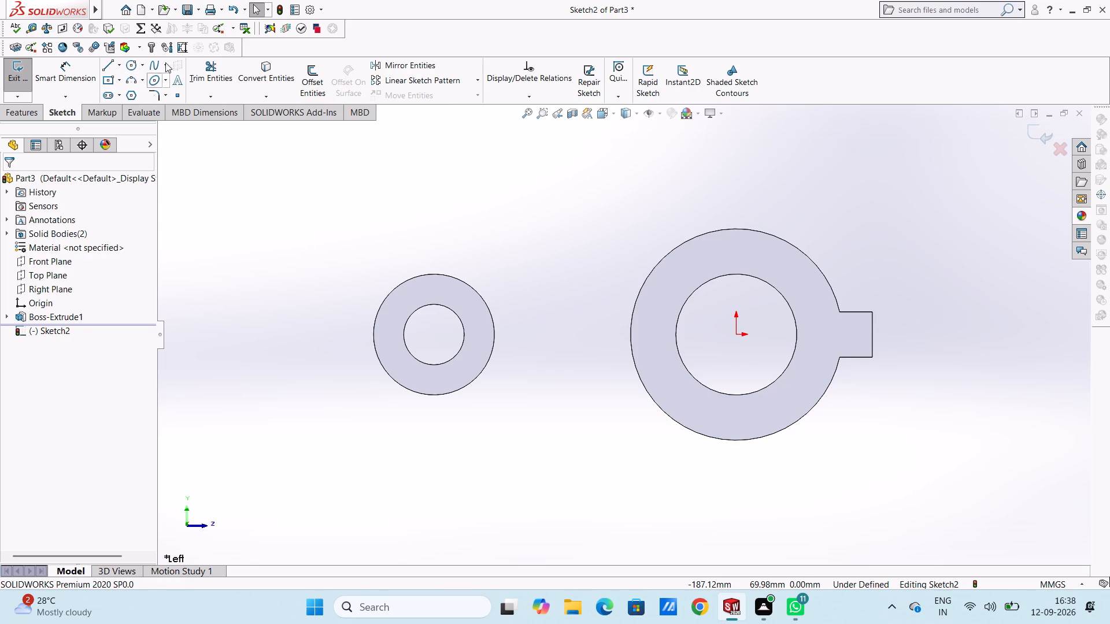
{"action": "left_click", "coordinate": [128, 77]}
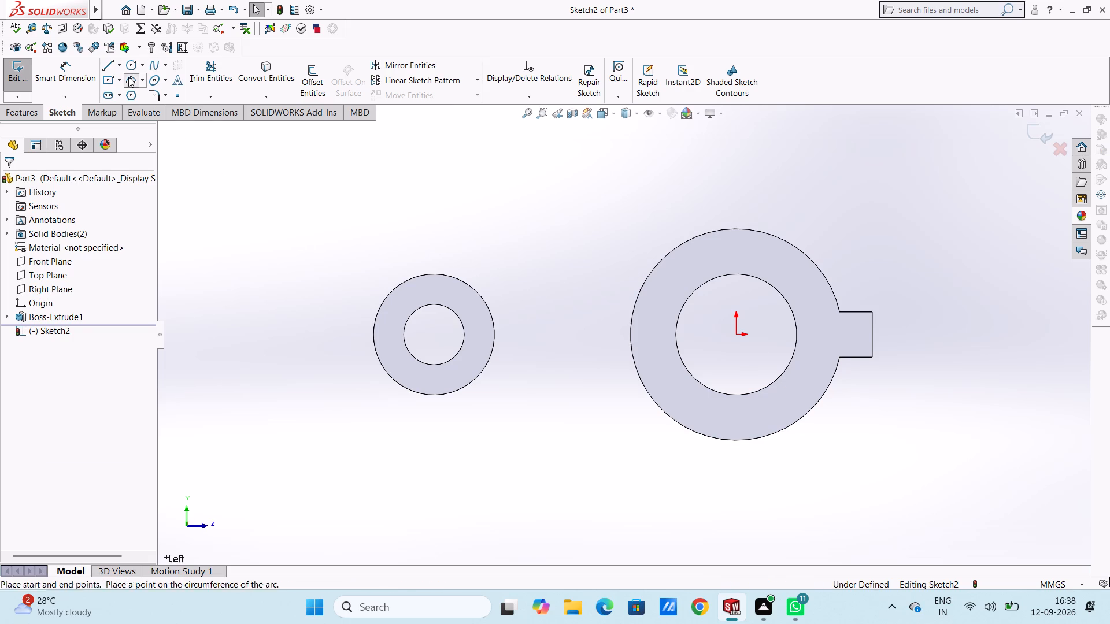
{"action": "left_click", "coordinate": [840, 312]}
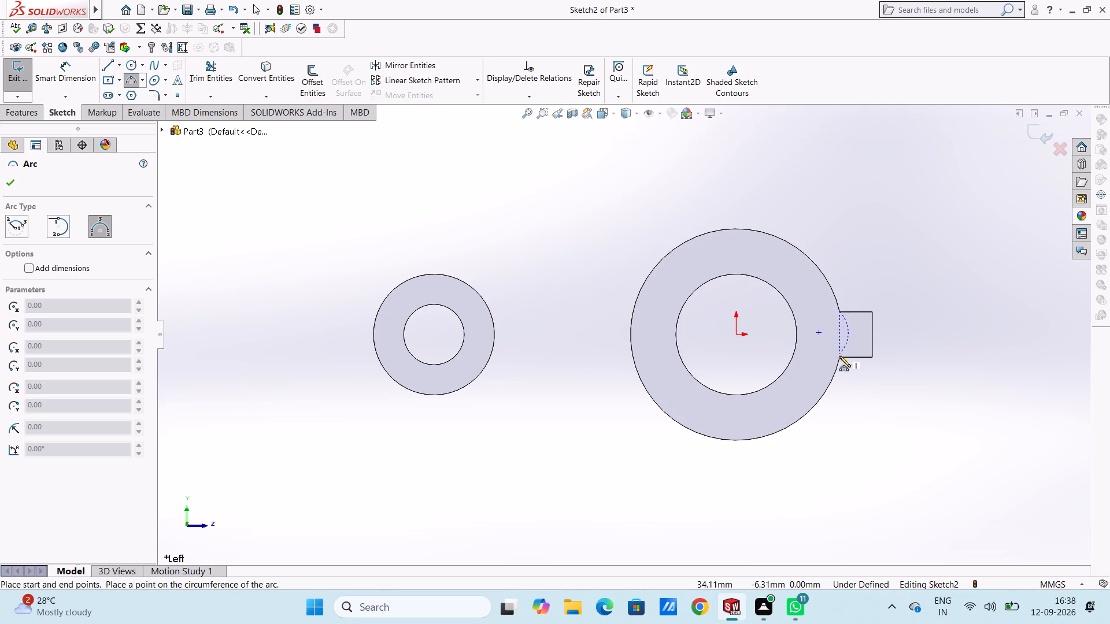
{"action": "left_click", "coordinate": [839, 356]}
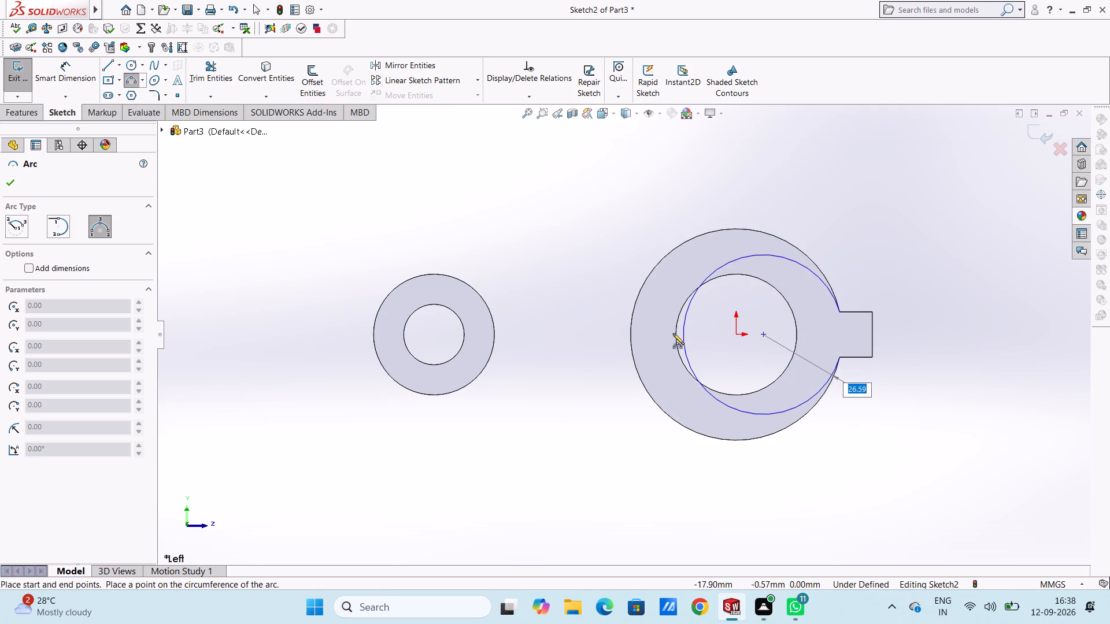
{"action": "left_click", "coordinate": [631, 324]}
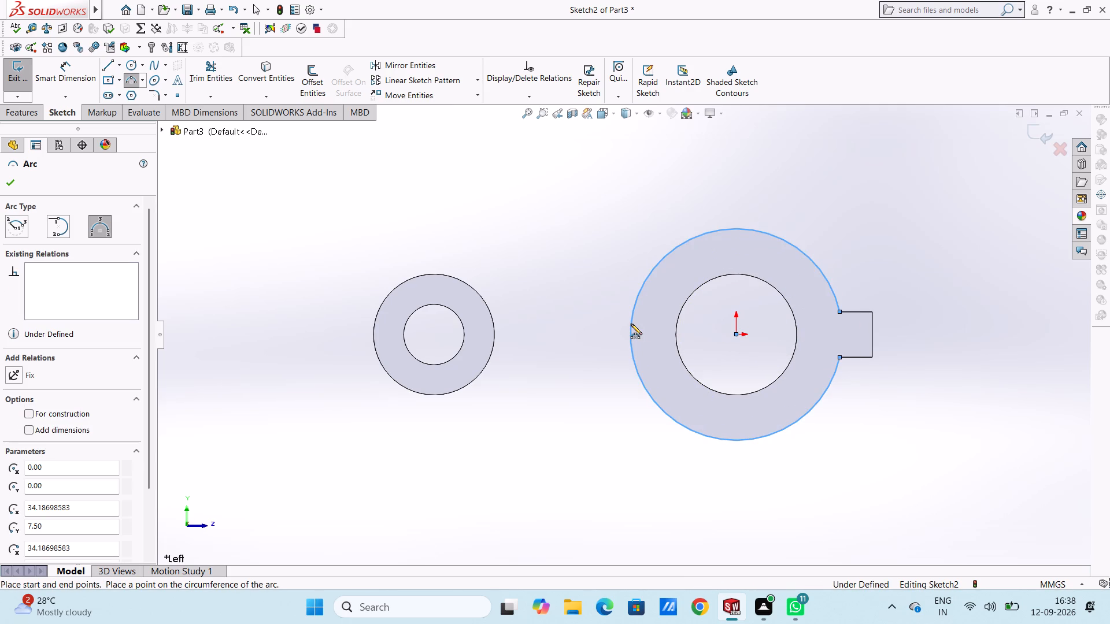
{"action": "key", "text": "Escape"}
{"action": "key", "text": "Escape"}
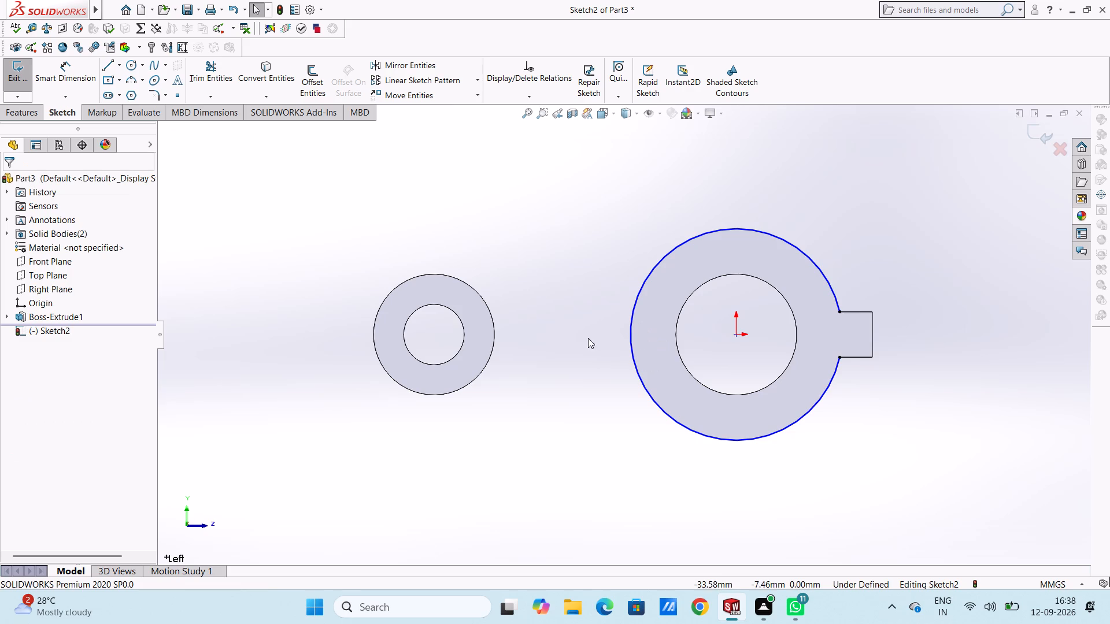
Sketch a circle of 20 mm radius centred on the origin, coinciding with the large ring's bore edge.
{"action": "left_click", "coordinate": [131, 69]}
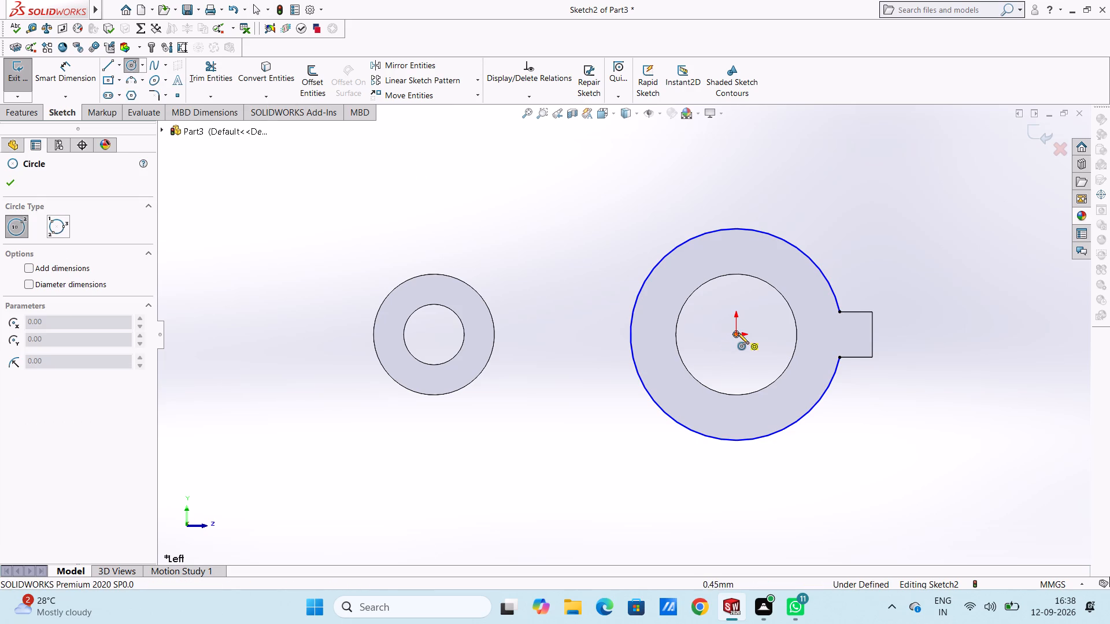
{"action": "left_click", "coordinate": [737, 333]}
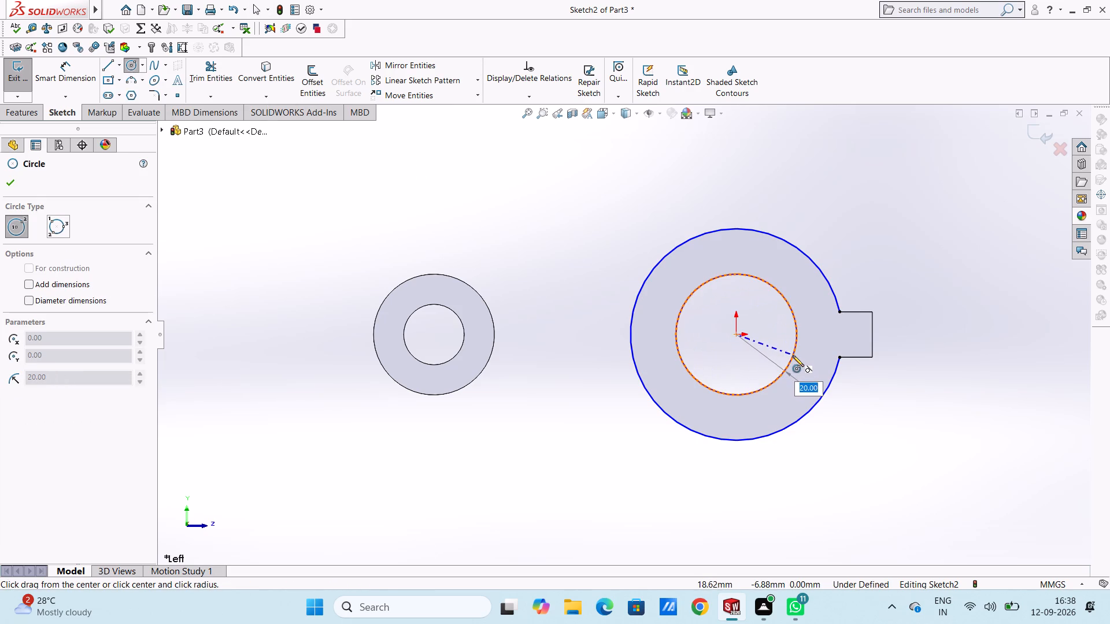
{"action": "left_click", "coordinate": [793, 355]}
{"action": "key", "text": "Escape"}
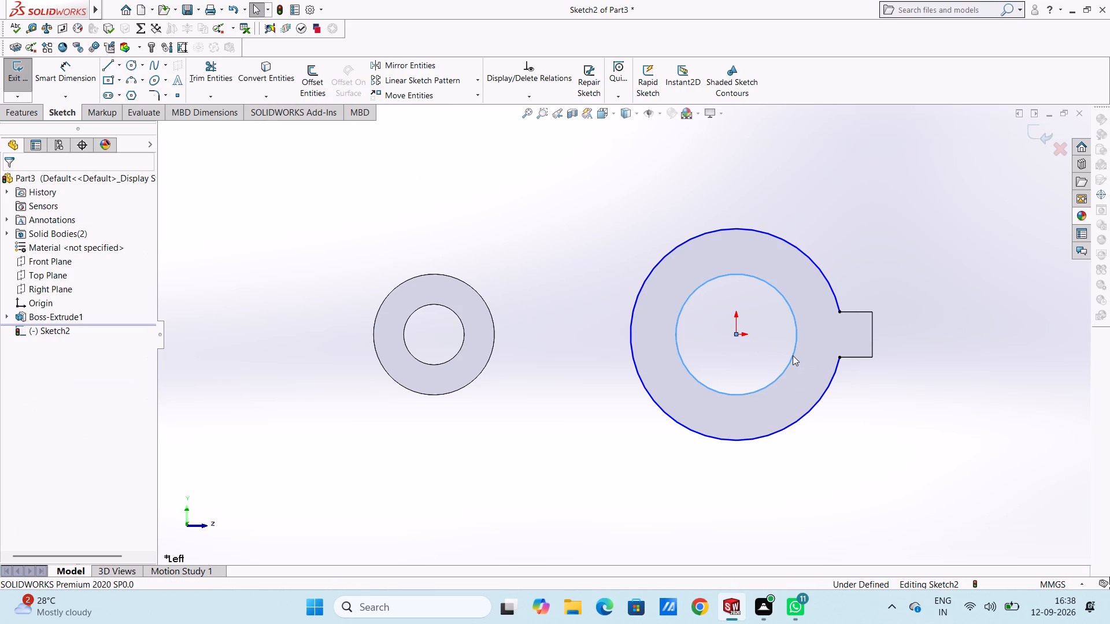
Trace the tab's three straight edges with connected lines joining both ends of the outer arc.
{"action": "key", "text": "l"}
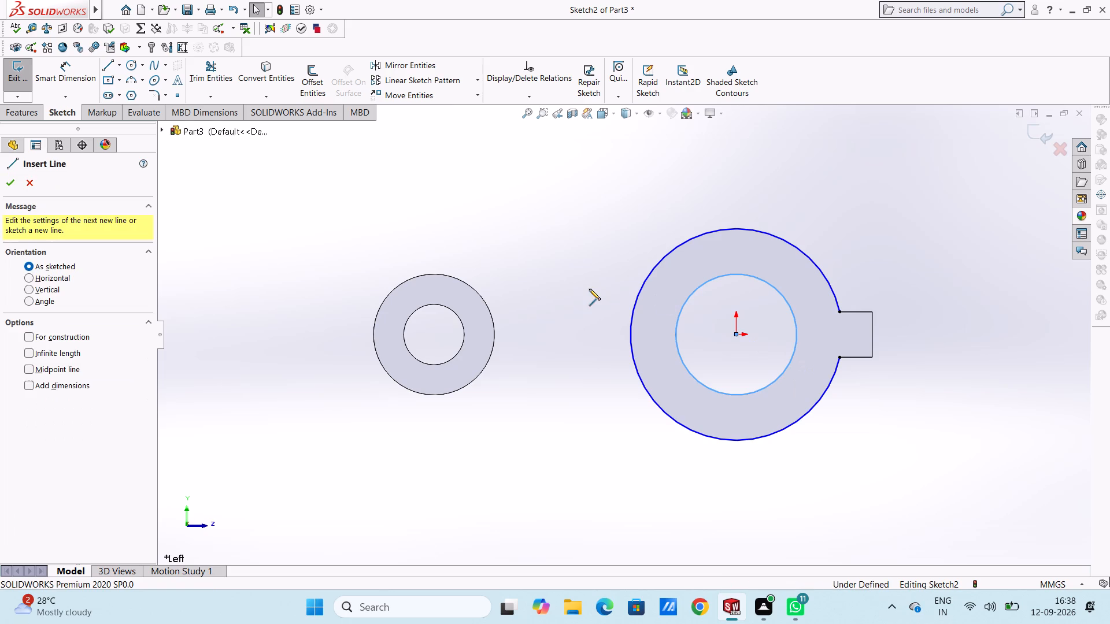
{"action": "left_click", "coordinate": [840, 311]}
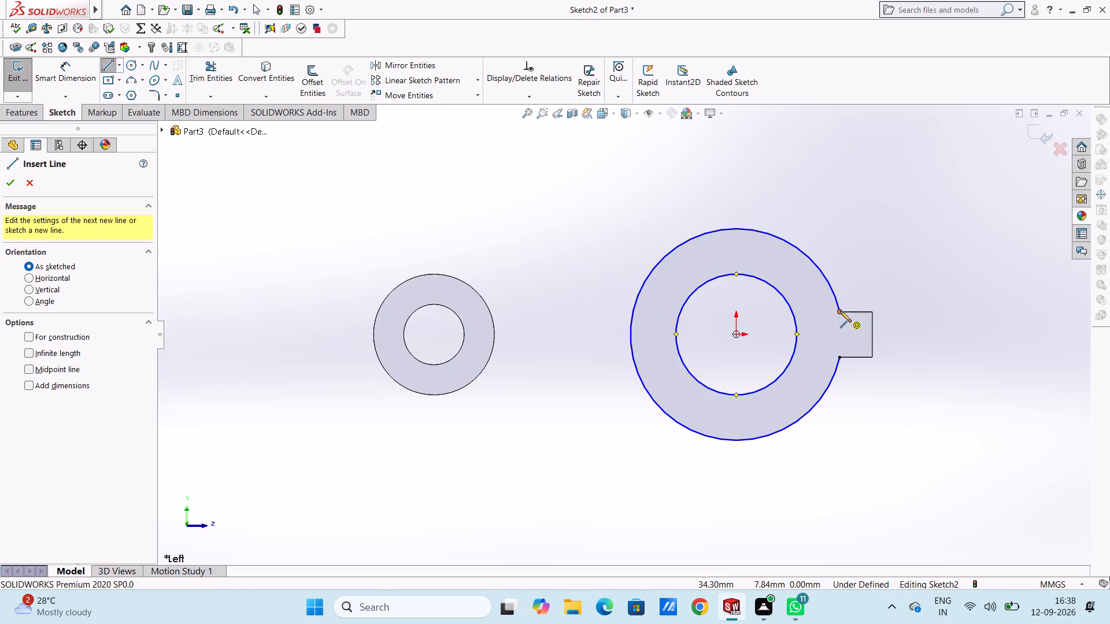
{"action": "left_click", "coordinate": [871, 313]}
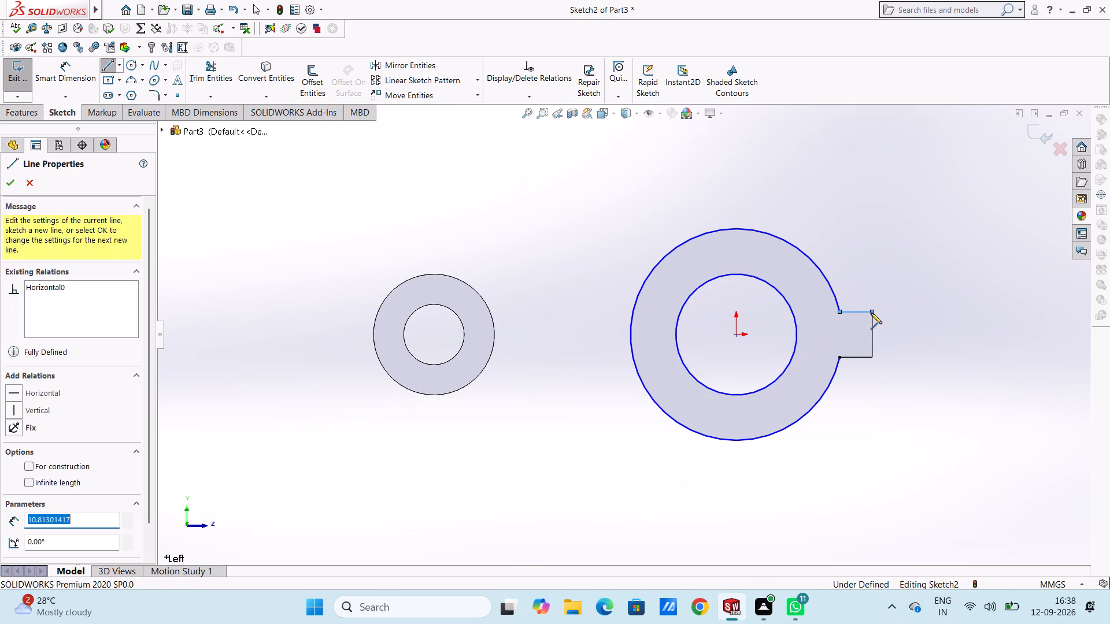
{"action": "left_click", "coordinate": [872, 358]}
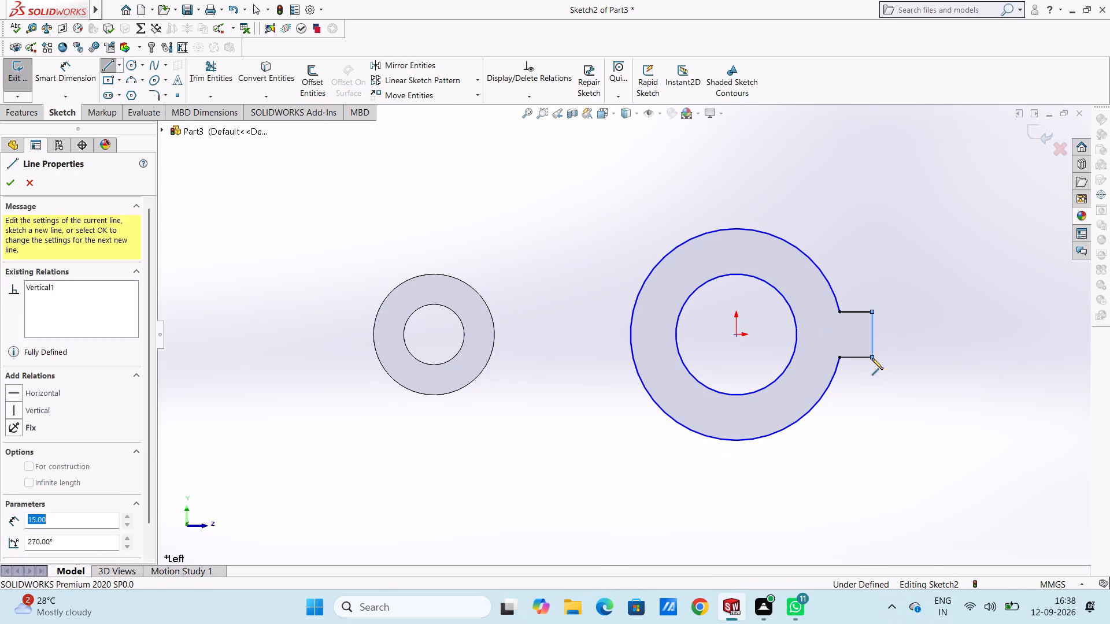
{"action": "left_click", "coordinate": [840, 356]}
{"action": "key", "text": "Escape"}
{"action": "key", "text": "Escape"}
{"action": "key", "text": "Escape"}
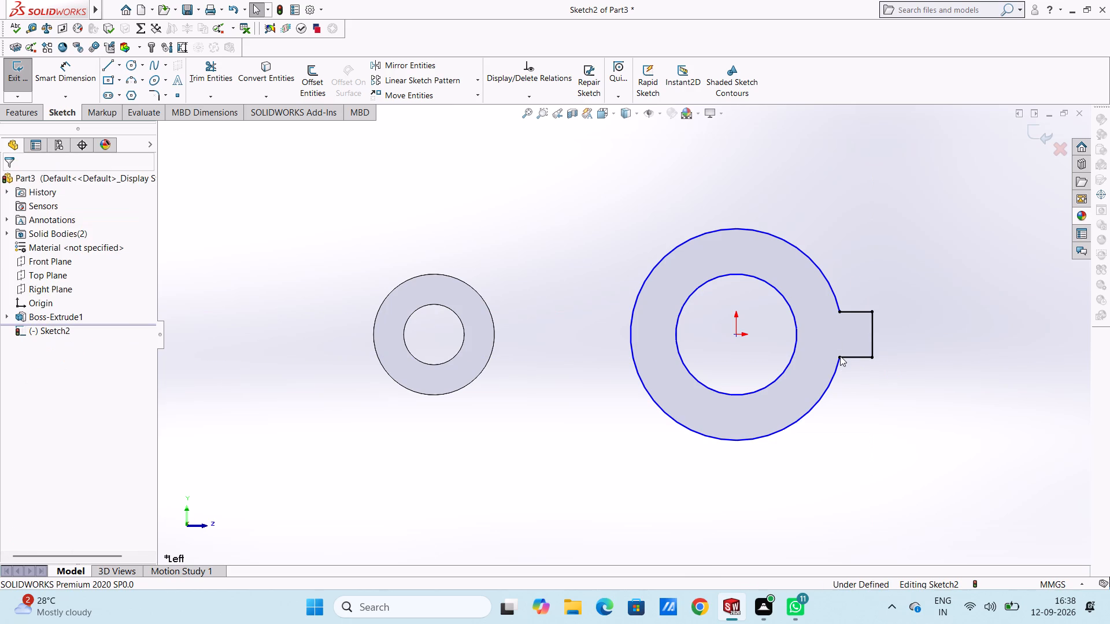
Dimension the outer arc with a 35 mm radius and the bore circle with a 40 mm diameter.
{"action": "left_click", "coordinate": [81, 75]}
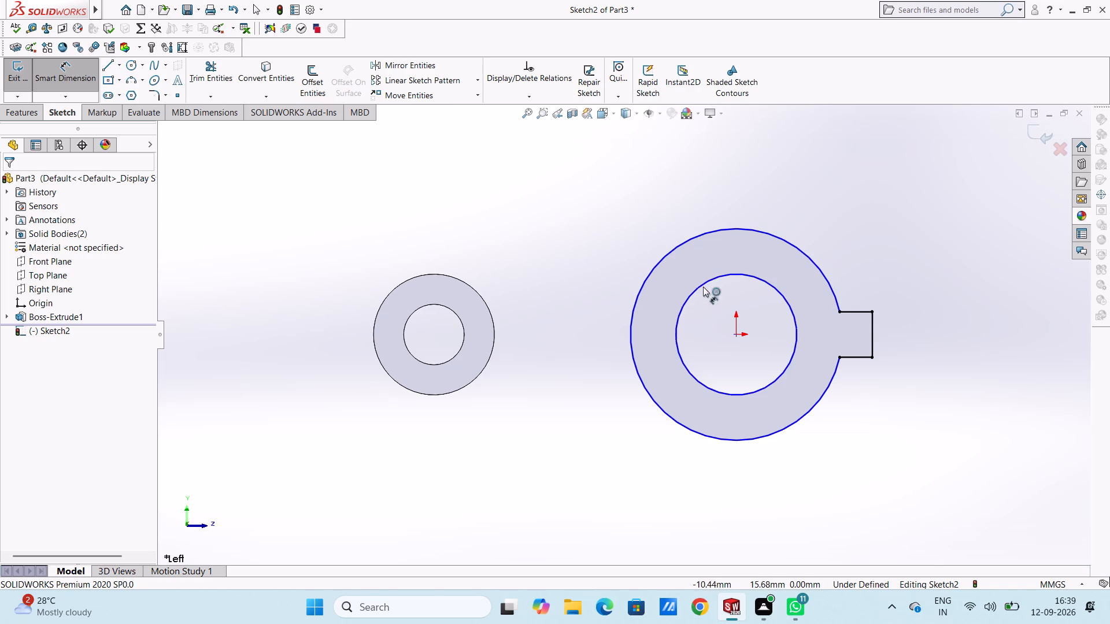
{"action": "left_click", "coordinate": [656, 264]}
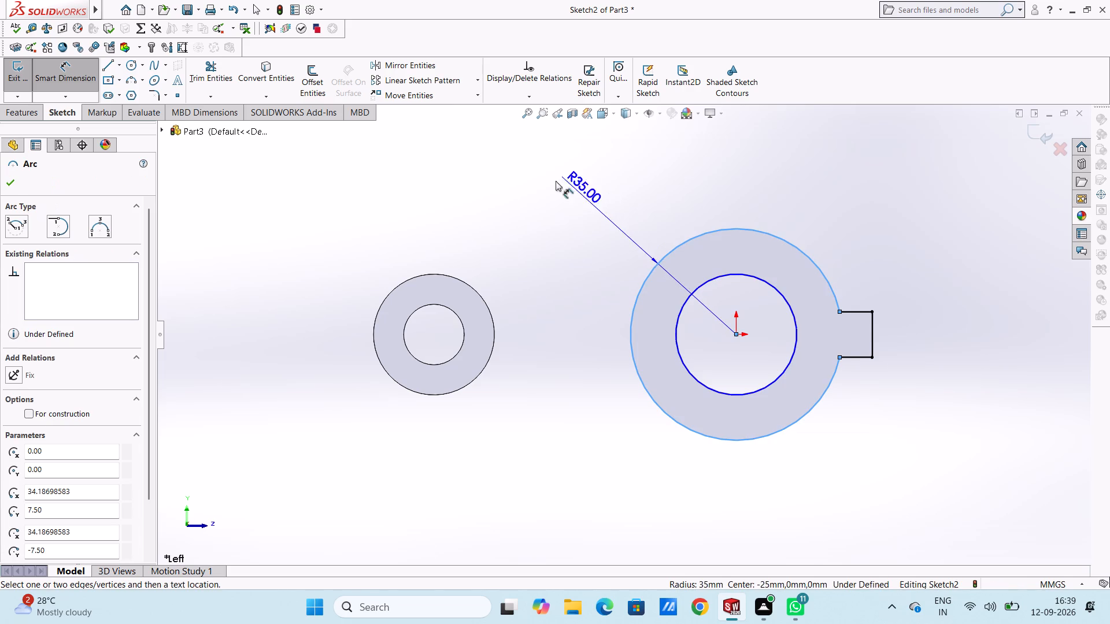
{"action": "left_click", "coordinate": [548, 176]}
{"action": "key", "text": "Return"}
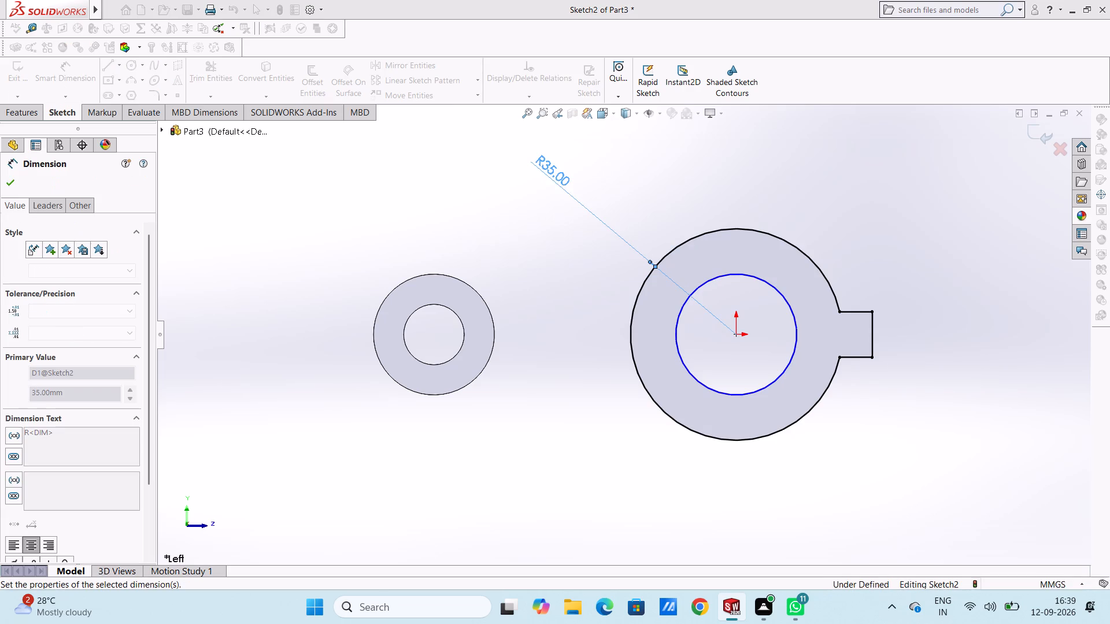
{"action": "left_click", "coordinate": [565, 241]}
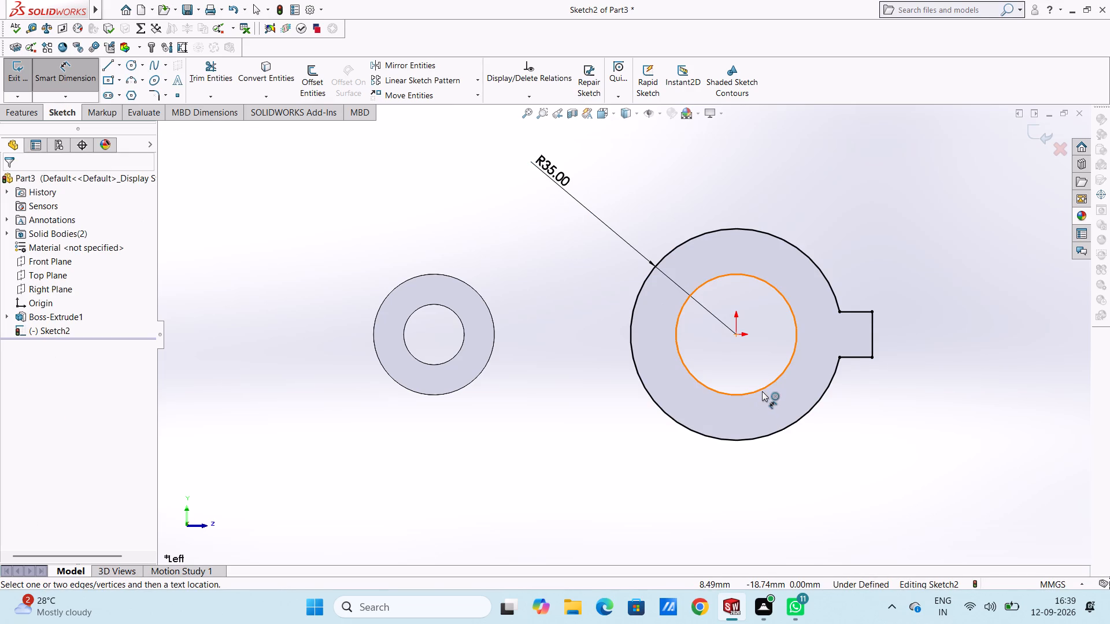
{"action": "left_click", "coordinate": [762, 391]}
{"action": "left_click", "coordinate": [927, 493]}
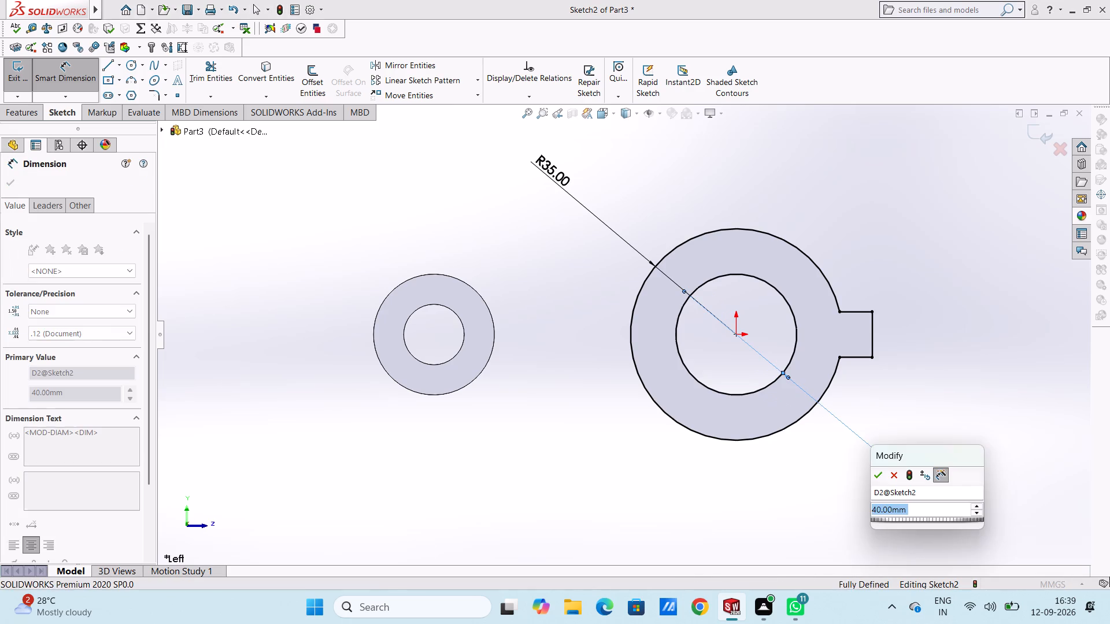
{"action": "key", "text": "Return"}
{"action": "left_click", "coordinate": [964, 431]}
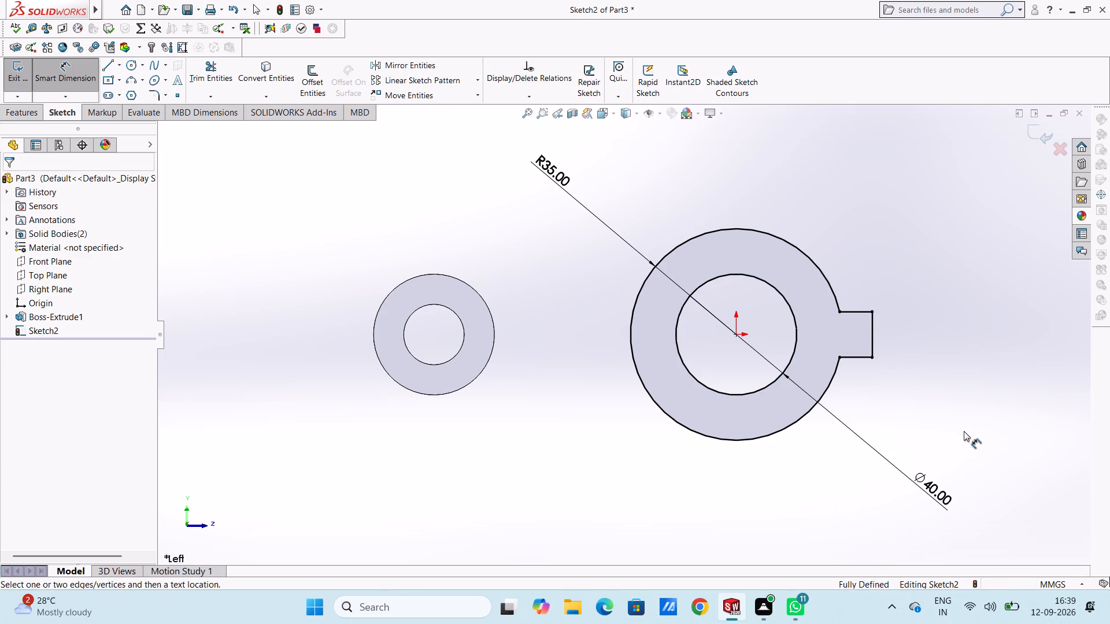
{"action": "key", "text": "Escape"}
Extrude the large ring and tab sketch 75 mm blind, away from the existing ring and merged with it.
{"action": "key", "text": "ctrl+7"}
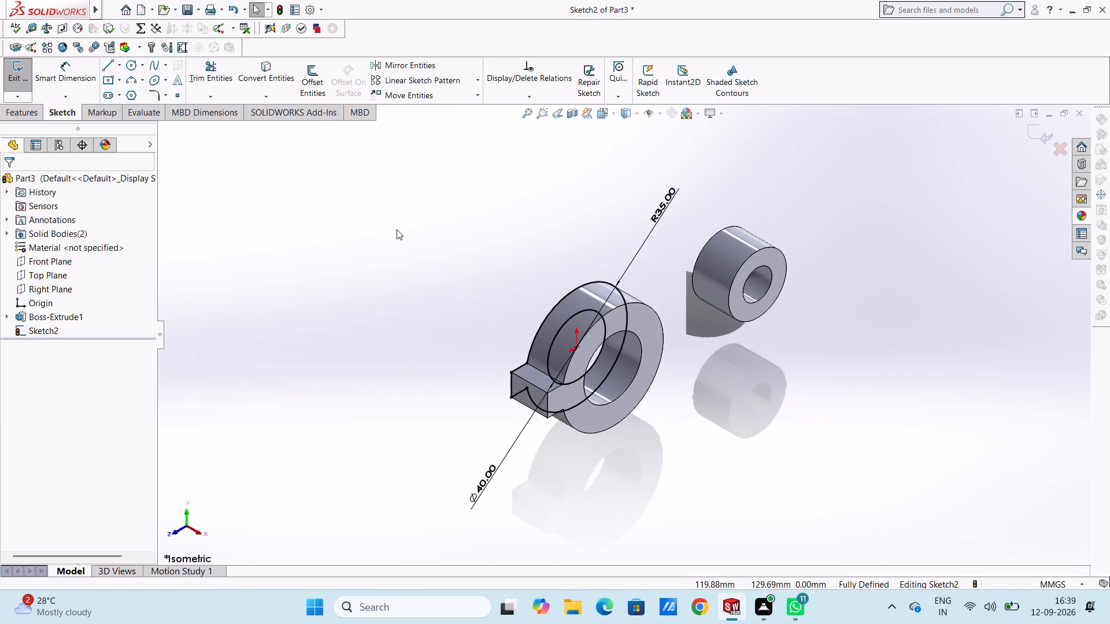
{"action": "left_click", "coordinate": [31, 119]}
{"action": "left_click", "coordinate": [24, 90]}
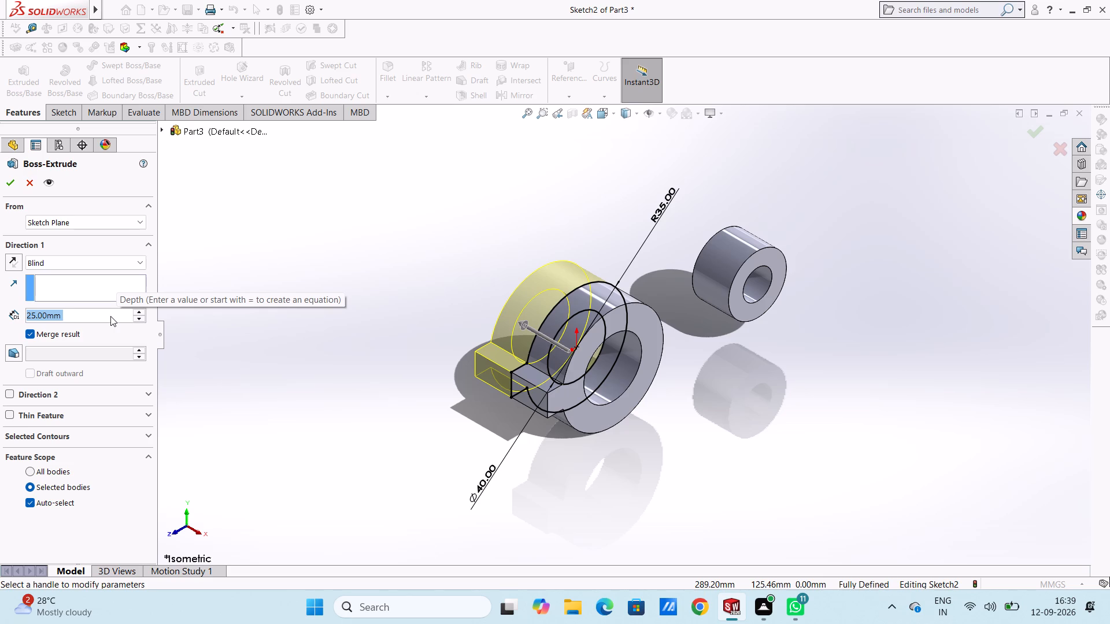
{"action": "type", "text": "75"}
{"action": "key", "text": "Return"}
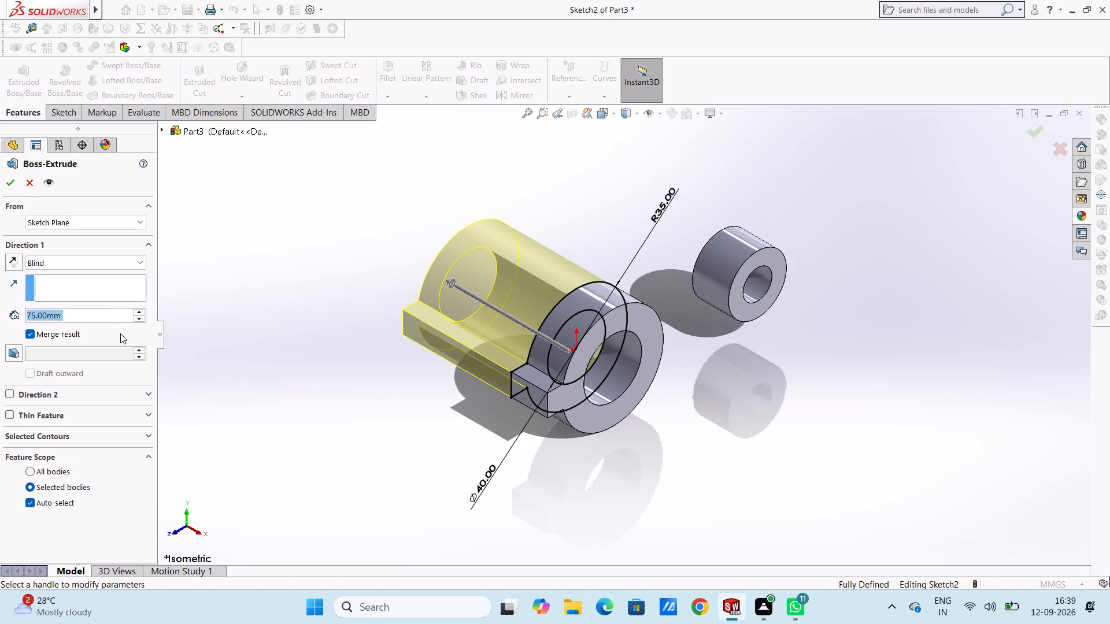
{"action": "left_click", "coordinate": [12, 183]}
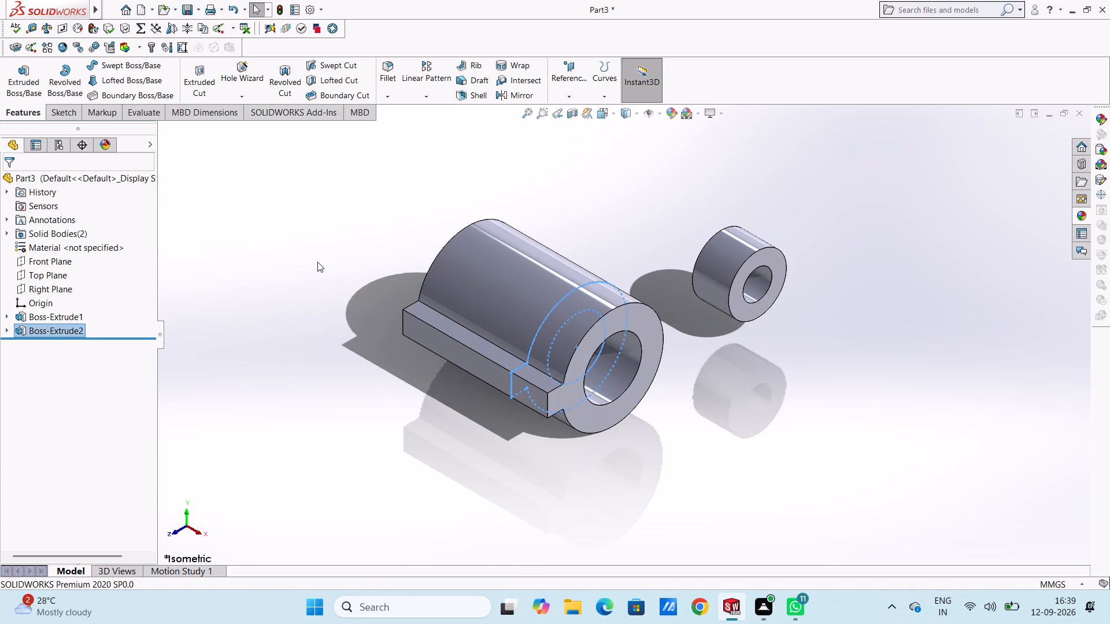
{"action": "left_click", "coordinate": [317, 262]}
Show the model in the front view.
{"action": "key", "text": "ctrl+1"}
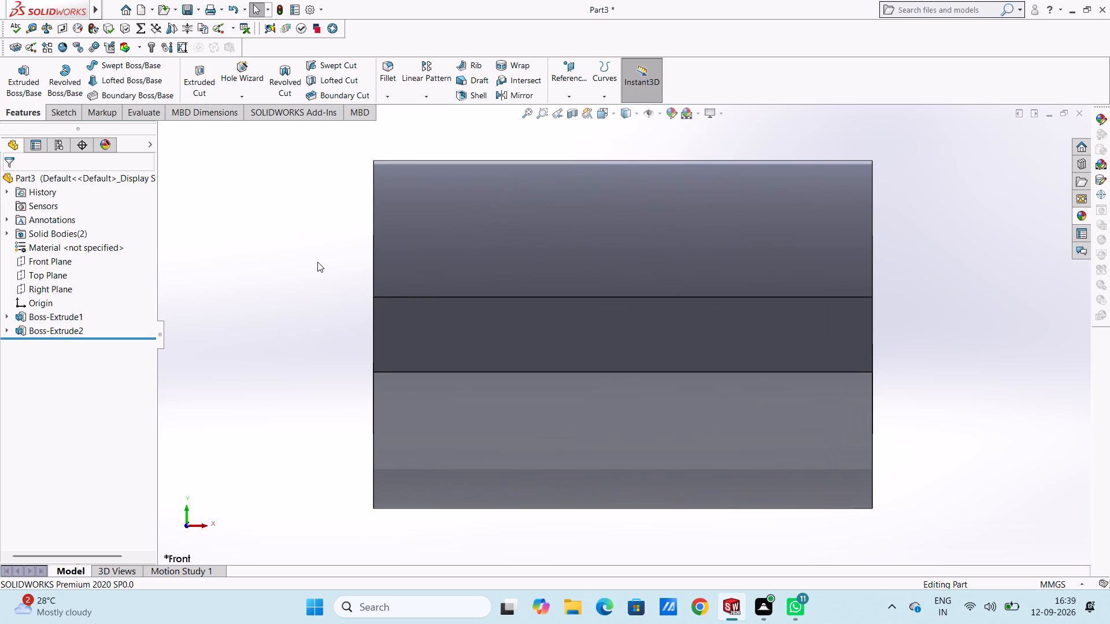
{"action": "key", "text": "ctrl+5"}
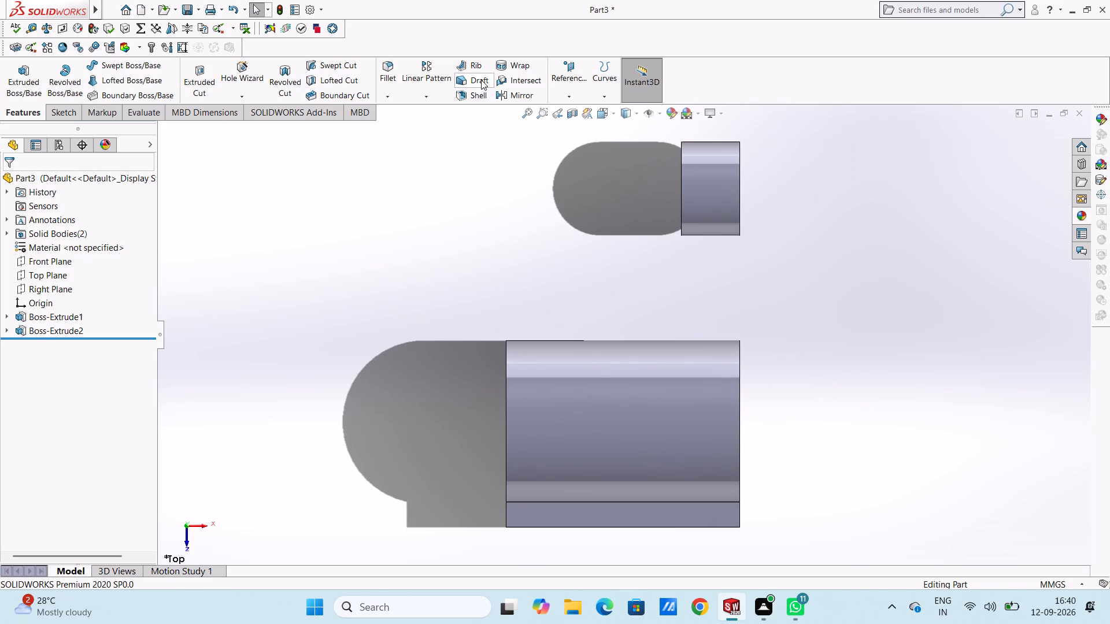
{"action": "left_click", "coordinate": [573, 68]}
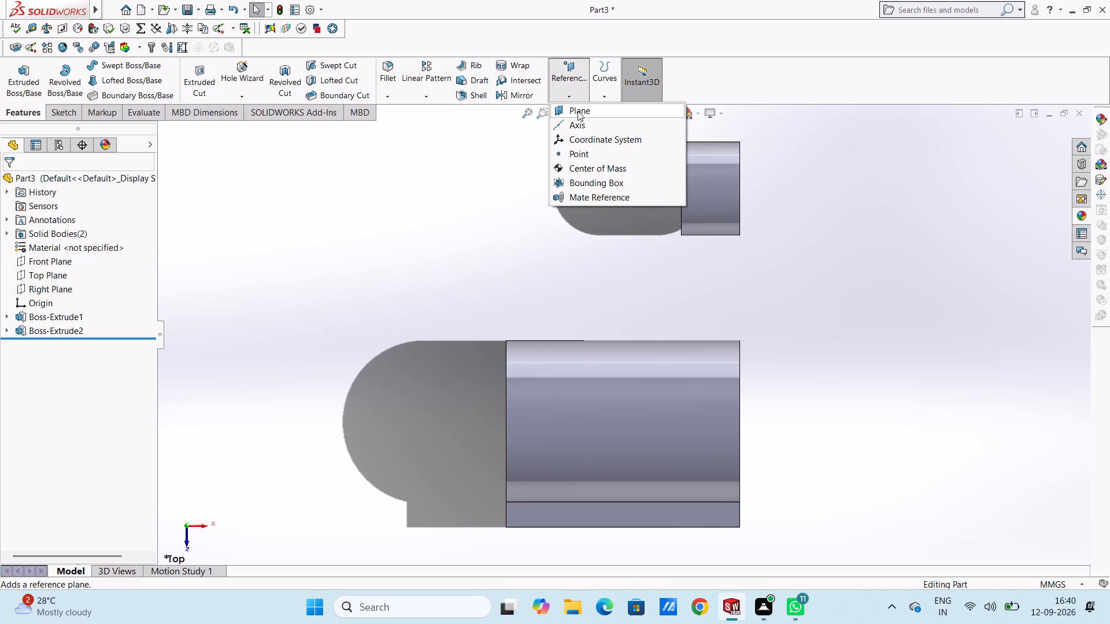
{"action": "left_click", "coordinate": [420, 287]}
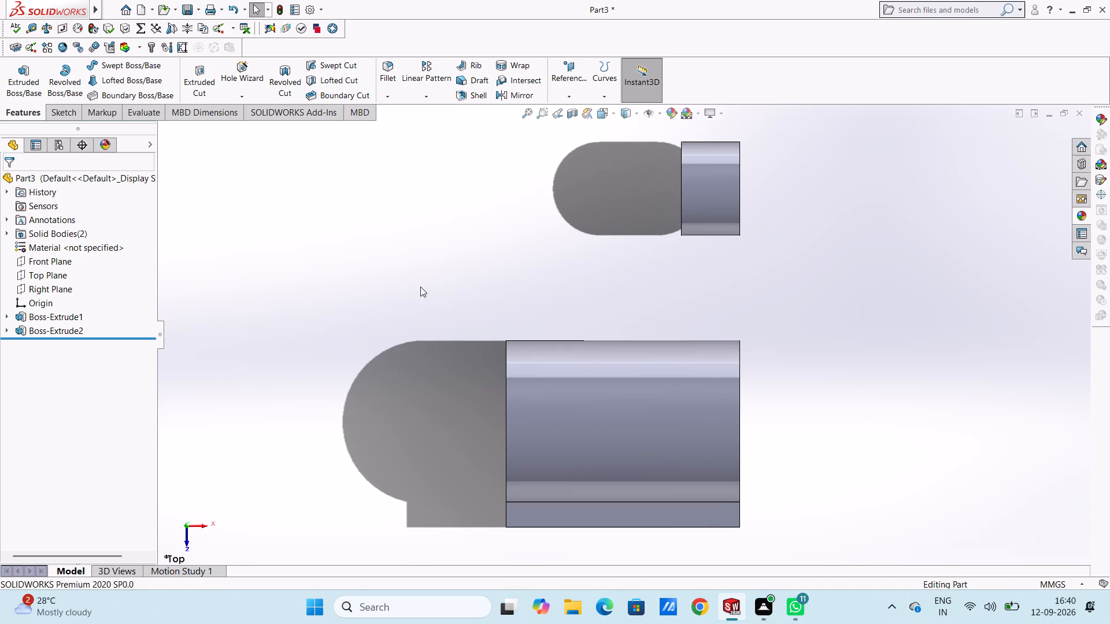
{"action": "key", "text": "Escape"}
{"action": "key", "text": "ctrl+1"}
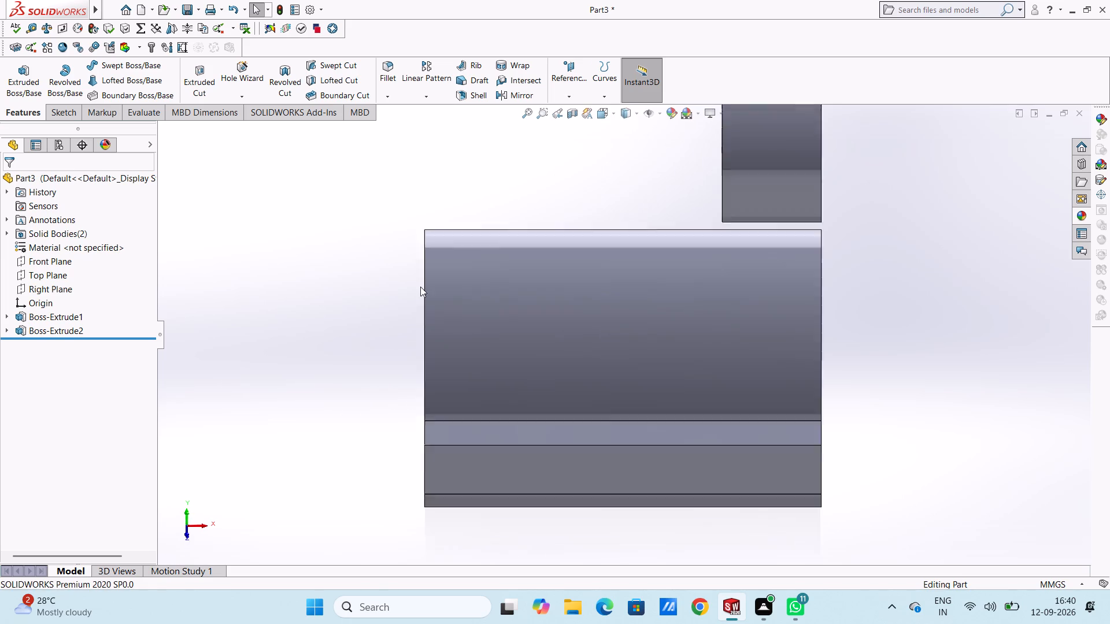
Start a sketch on the tab's flat front face and draw connected 25, 50 and 25 mm lines along its lower edge.
{"action": "left_click", "coordinate": [517, 320]}
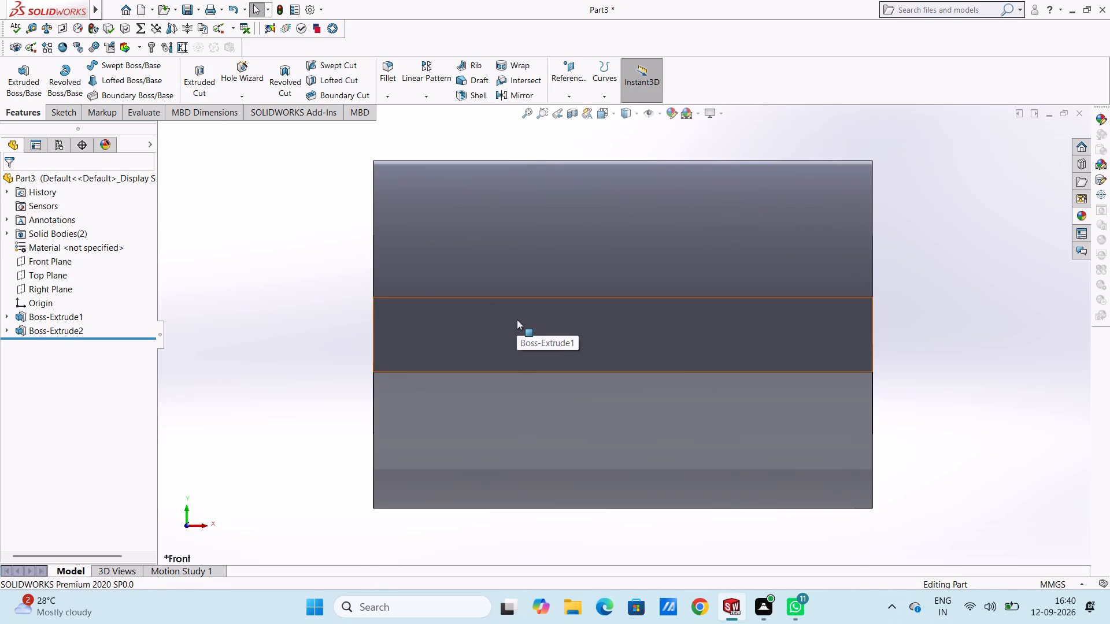
{"action": "left_click", "coordinate": [572, 289]}
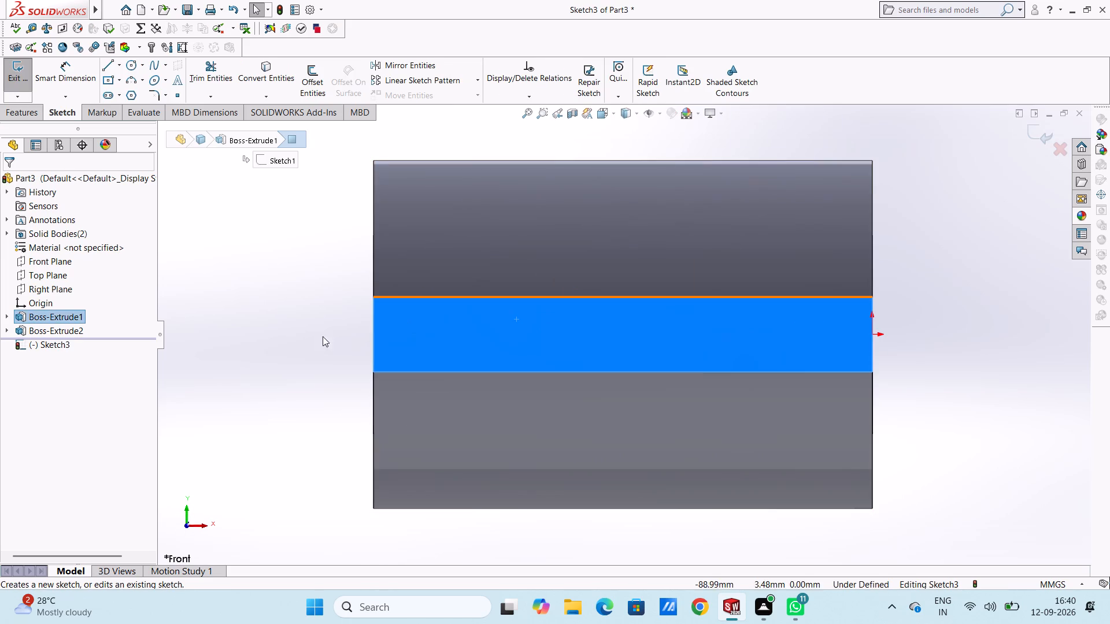
{"action": "left_click", "coordinate": [287, 329]}
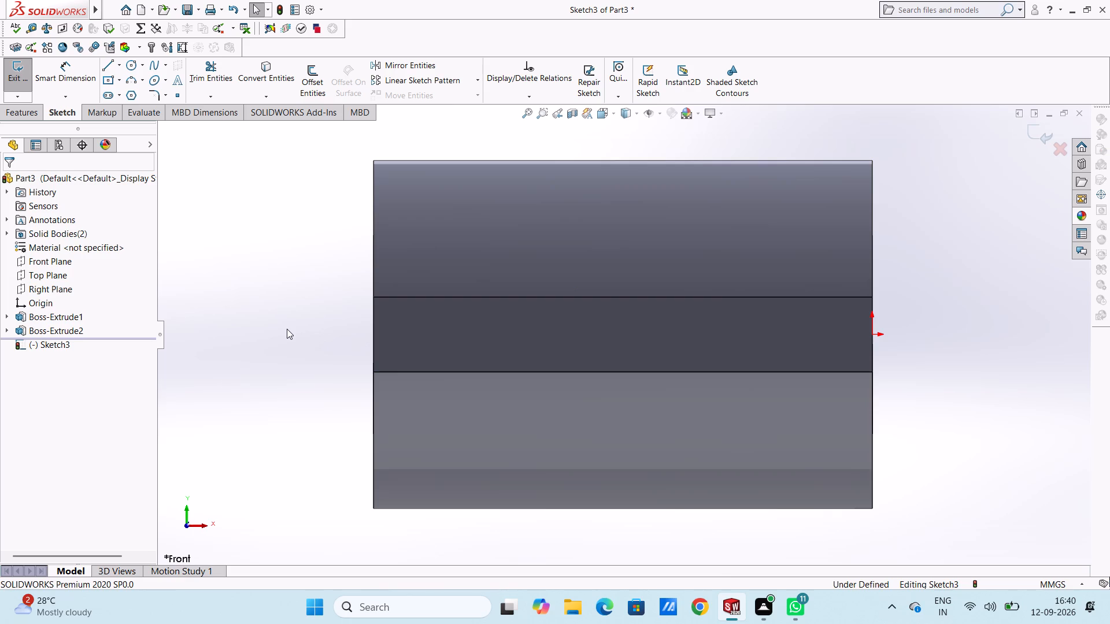
{"action": "left_click", "coordinate": [105, 67]}
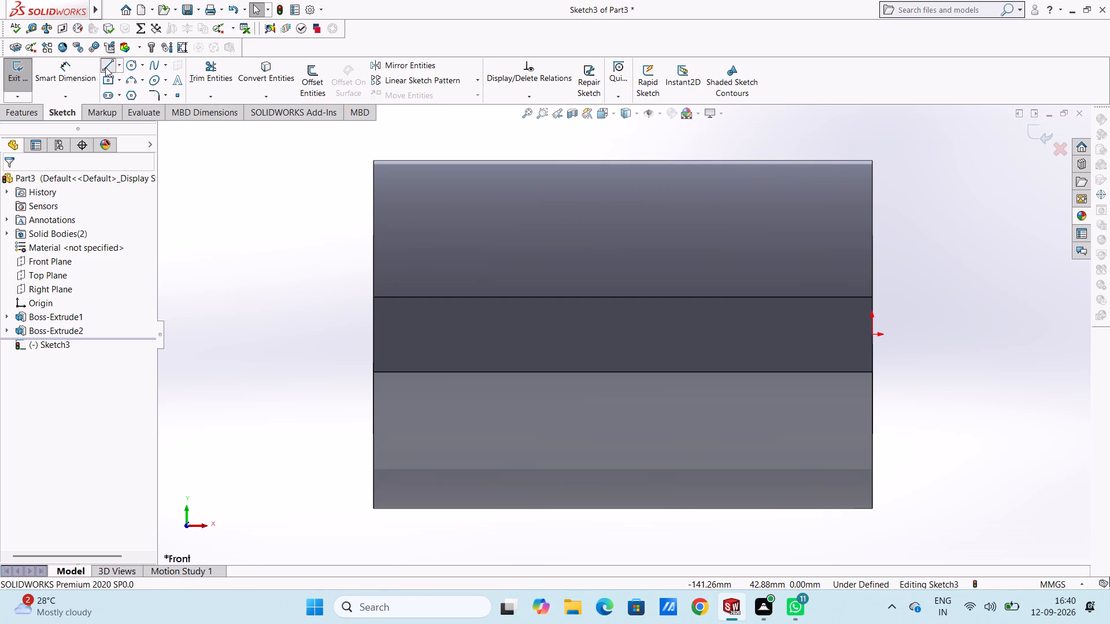
{"action": "left_click", "coordinate": [375, 373]}
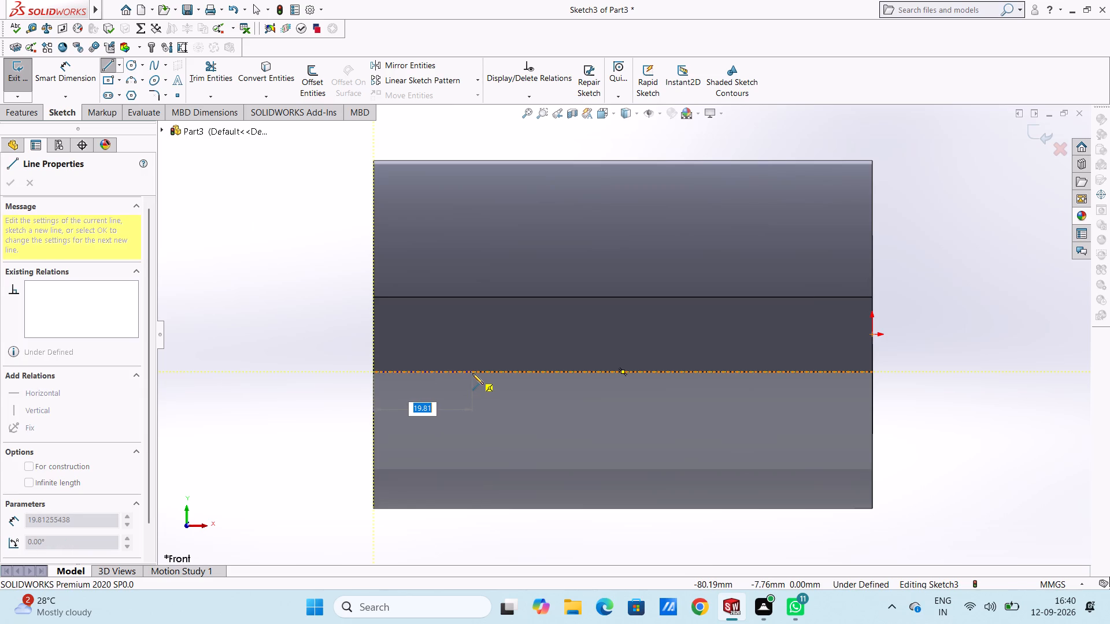
{"action": "type", "text": "25"}
{"action": "key", "text": "Return"}
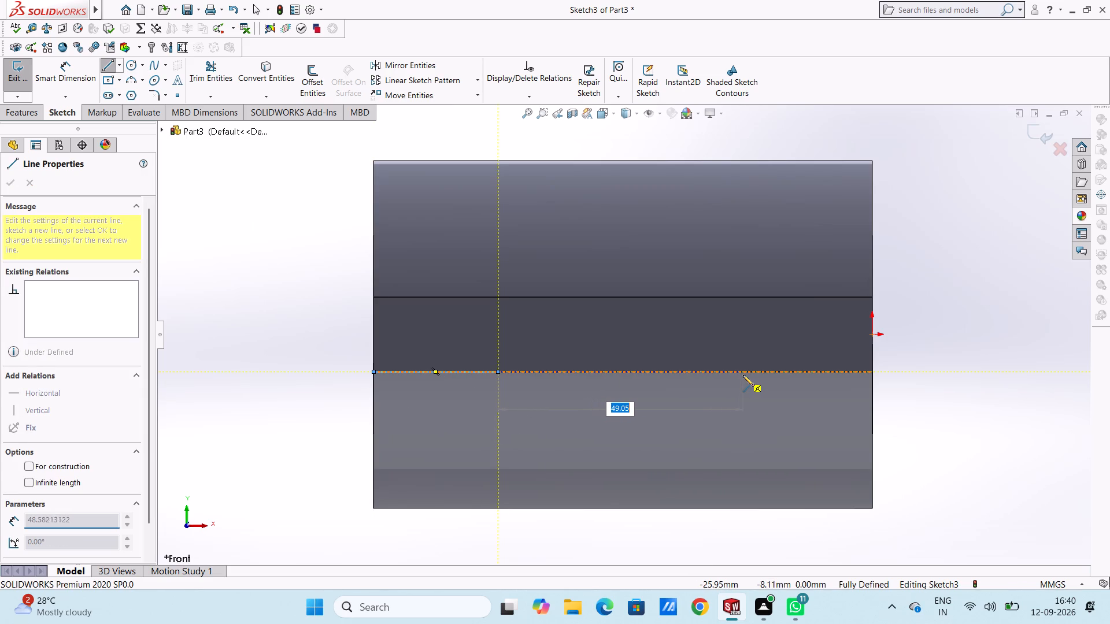
{"action": "type", "text": "50"}
{"action": "key", "text": "Return"}
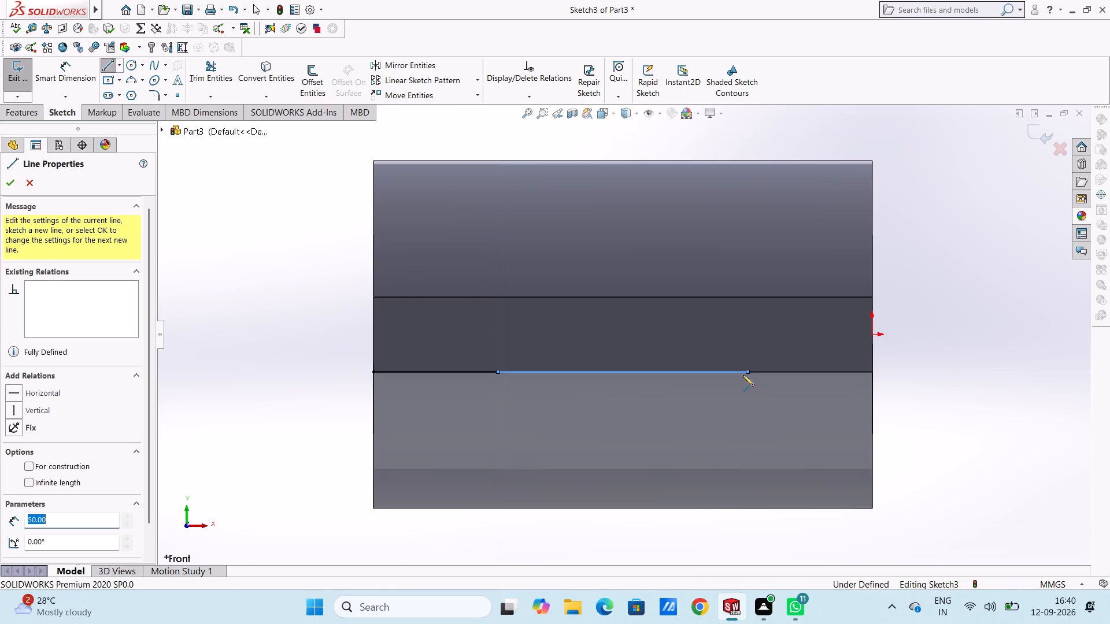
{"action": "left_click", "coordinate": [873, 372]}
{"action": "key", "text": "Escape"}
{"action": "key", "text": "Escape"}
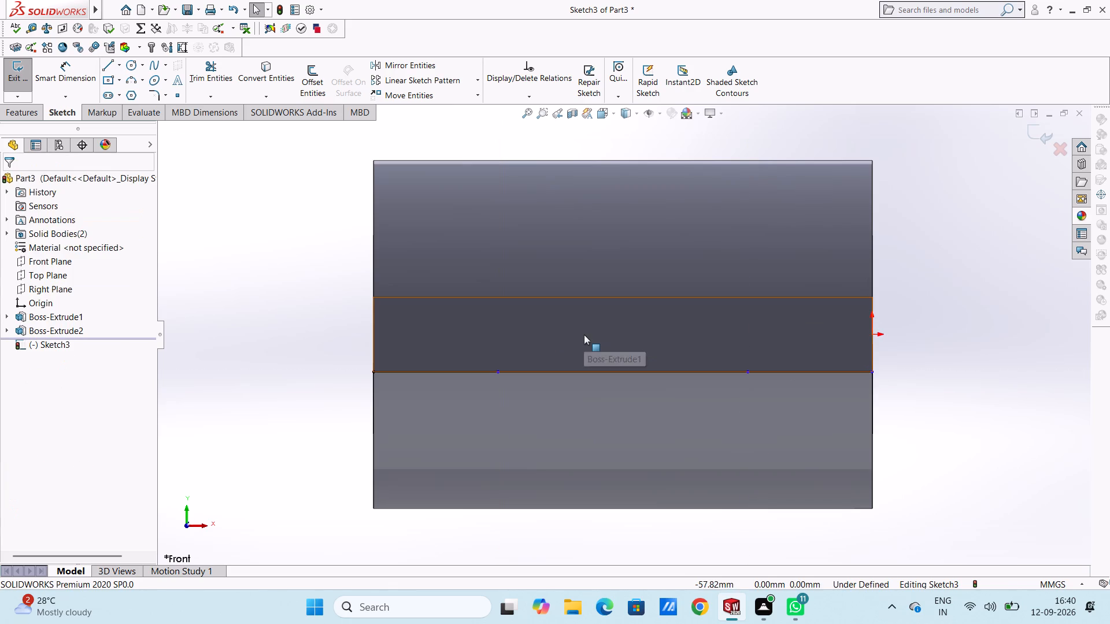
From the first 25 mm division point, draw a 15 mm vertical line down and a 45 mm line up from its lower end.
{"action": "left_click", "coordinate": [109, 67]}
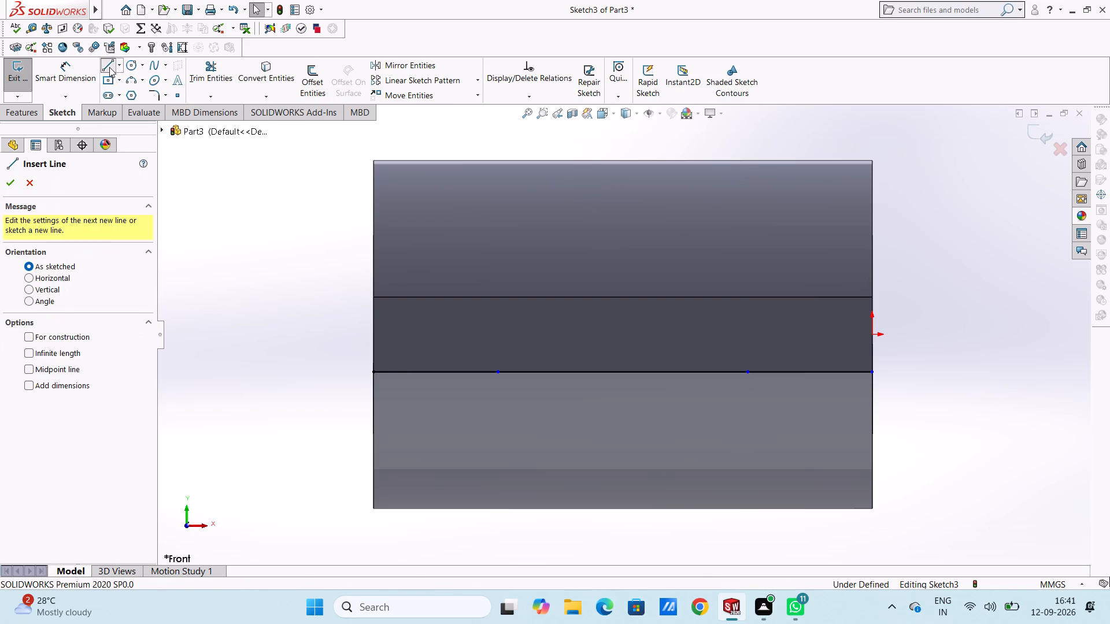
{"action": "left_click", "coordinate": [498, 373]}
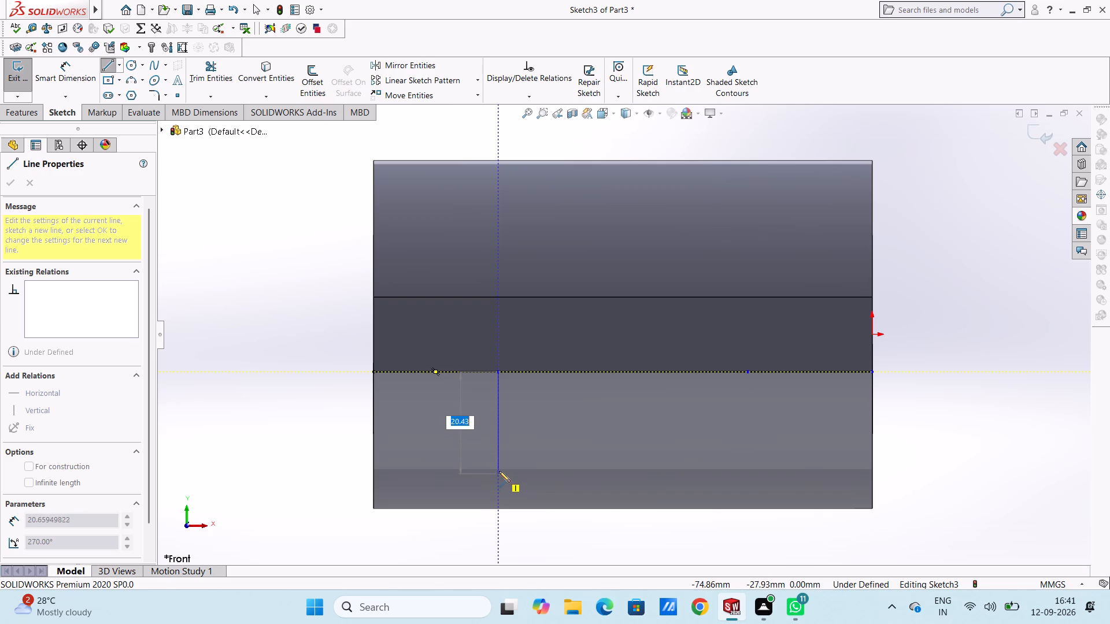
{"action": "type", "text": "15"}
{"action": "key", "text": "Return"}
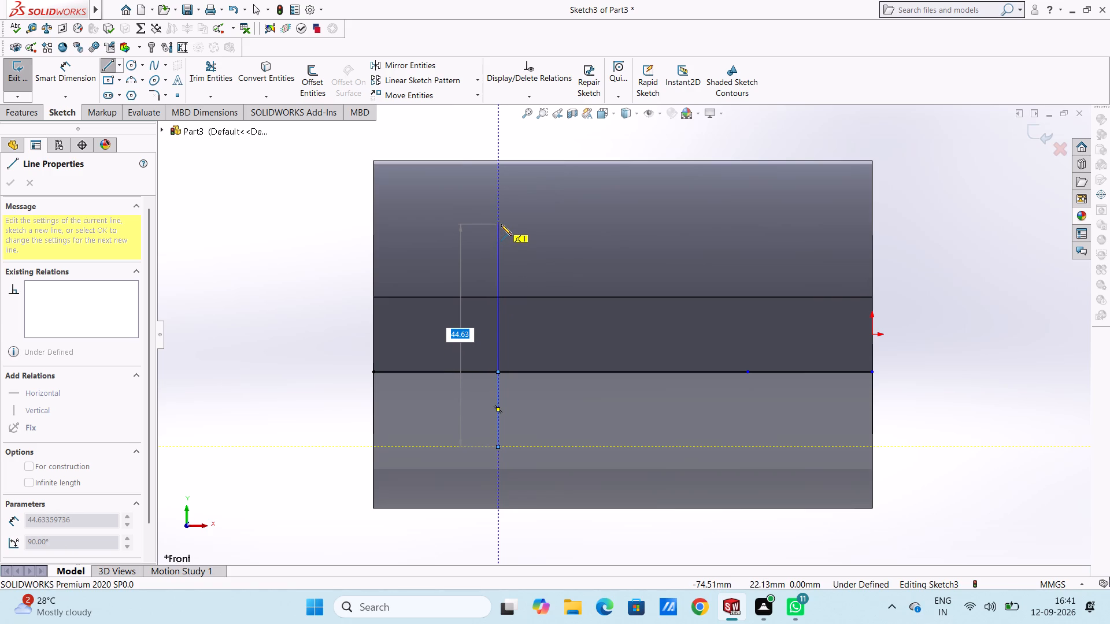
{"action": "type", "text": "45"}
{"action": "key", "text": "Return"}
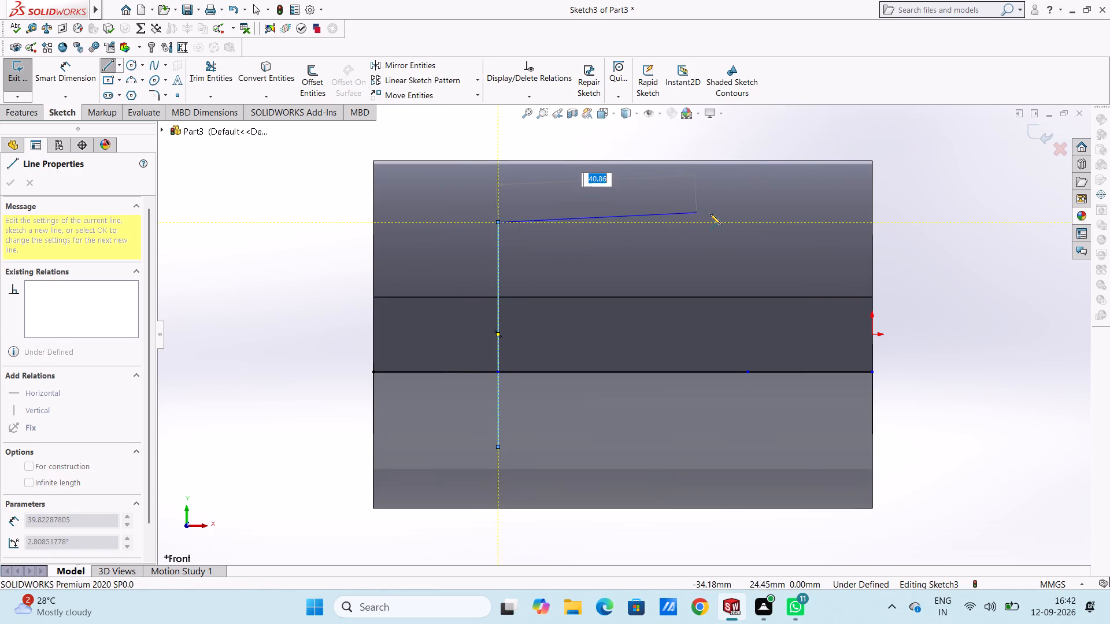
Close the 50 by 45 mm rectangle with its top, right and bottom sides, drawing the right side as 30 mm and 15 mm segments.
{"action": "left_click", "coordinate": [748, 223]}
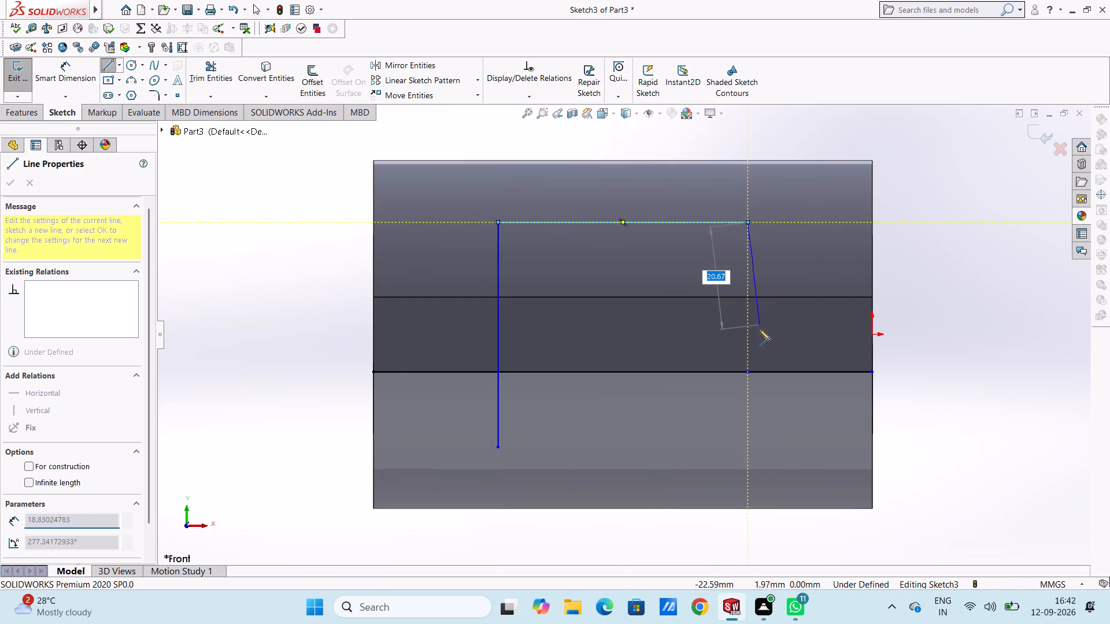
{"action": "left_click", "coordinate": [748, 371]}
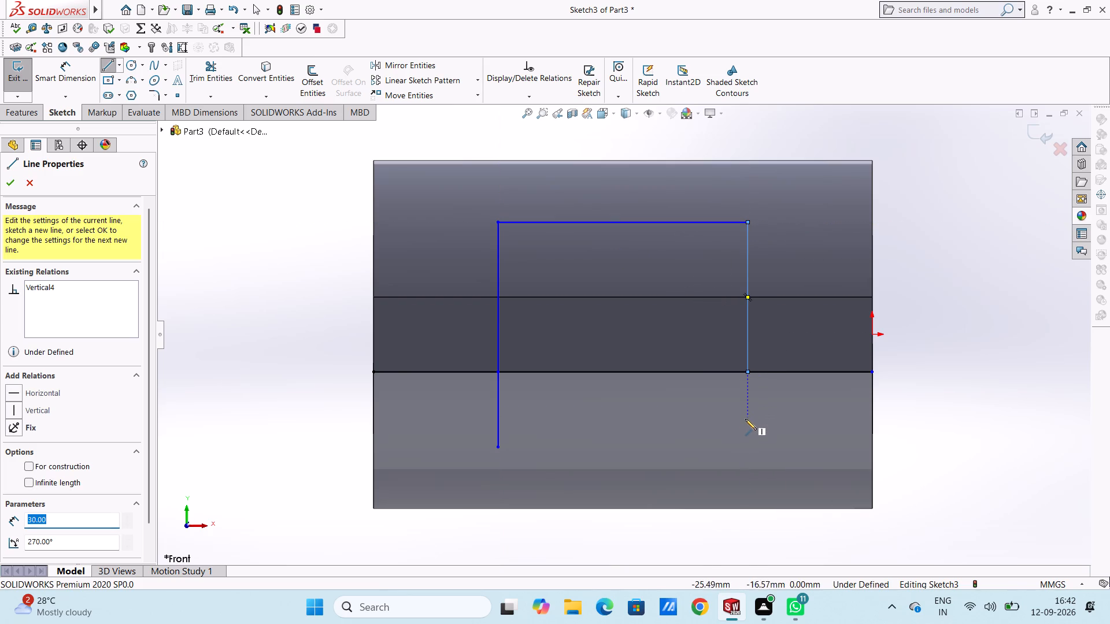
{"action": "left_click", "coordinate": [748, 449]}
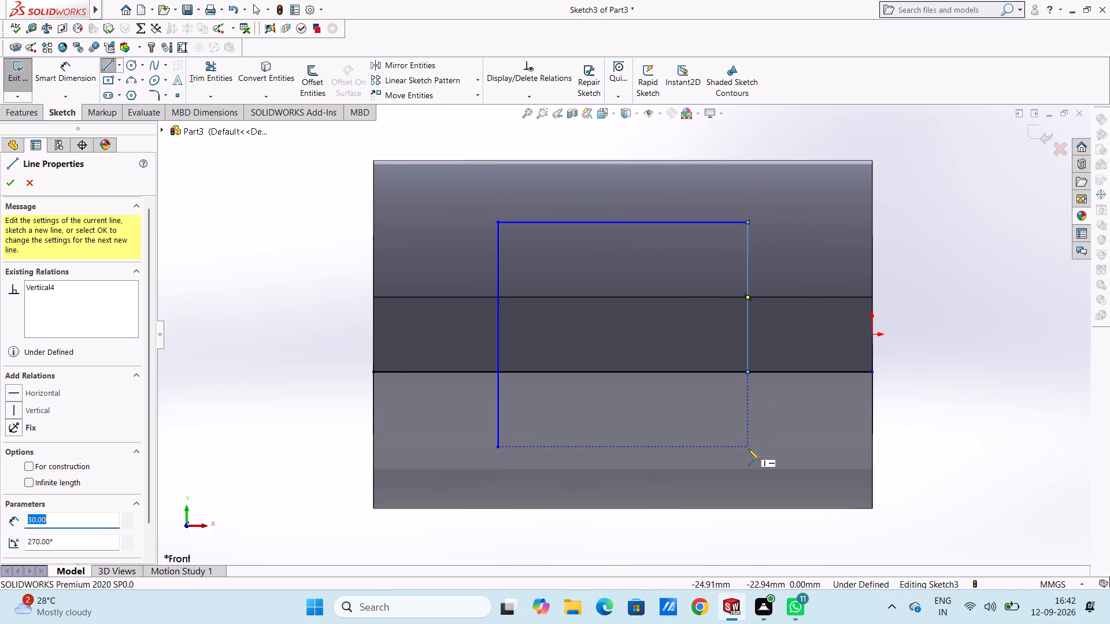
{"action": "left_click", "coordinate": [498, 447]}
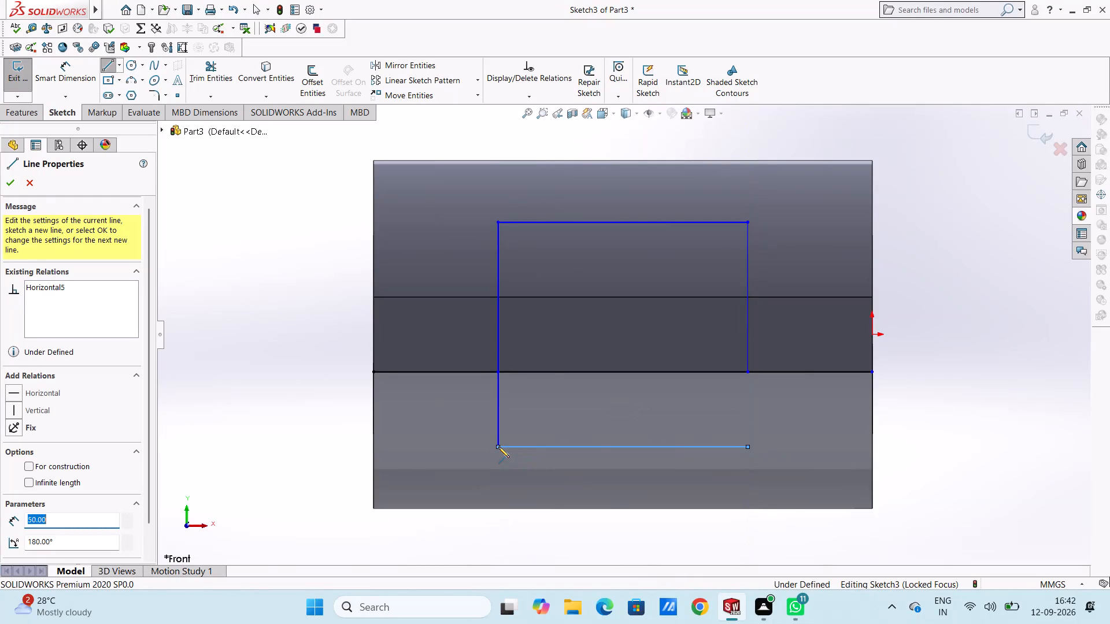
{"action": "key", "text": "Escape"}
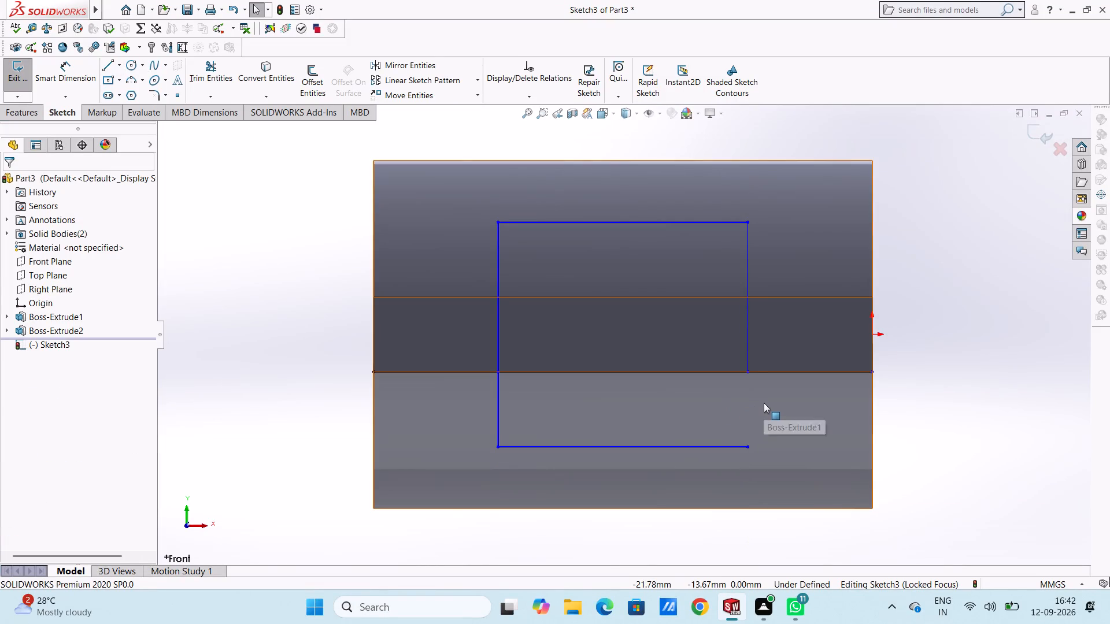
{"action": "key", "text": "l"}
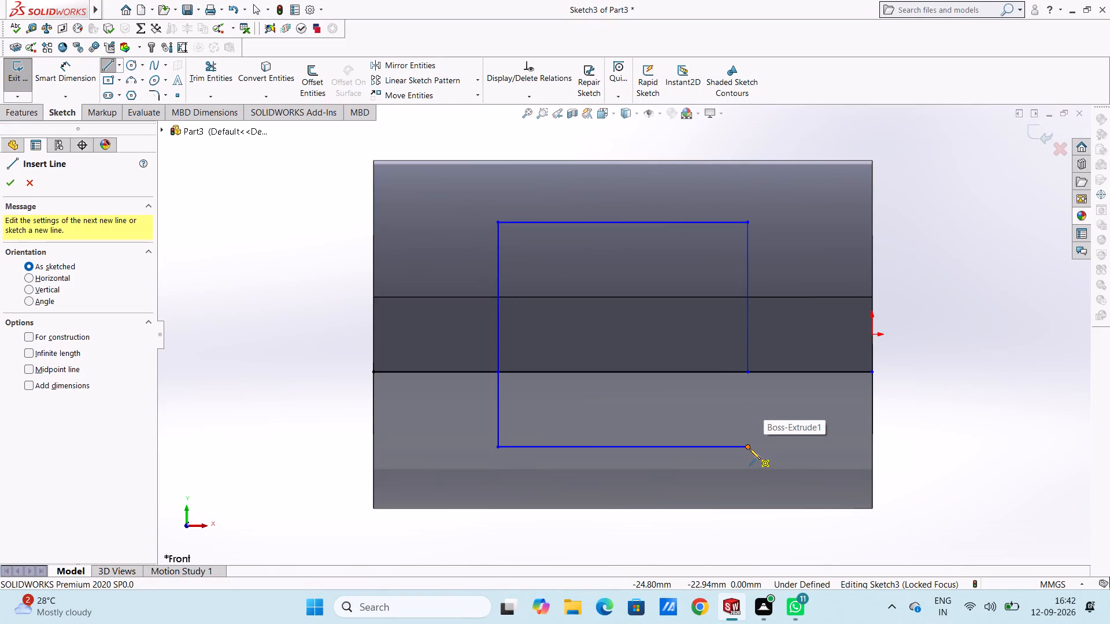
{"action": "left_click", "coordinate": [748, 371]}
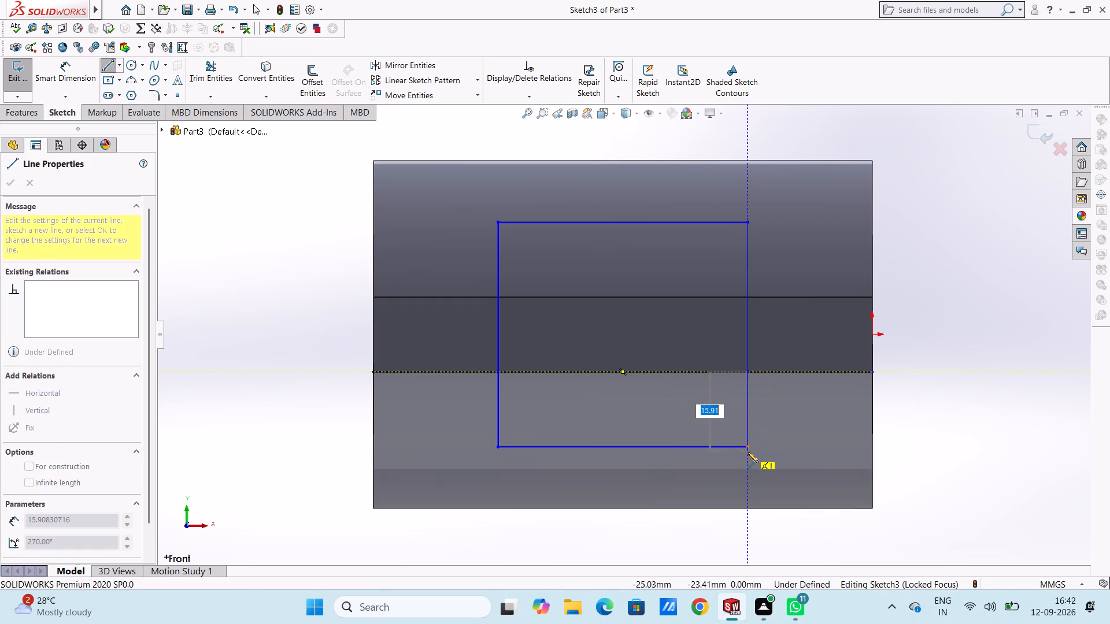
{"action": "left_click", "coordinate": [748, 447]}
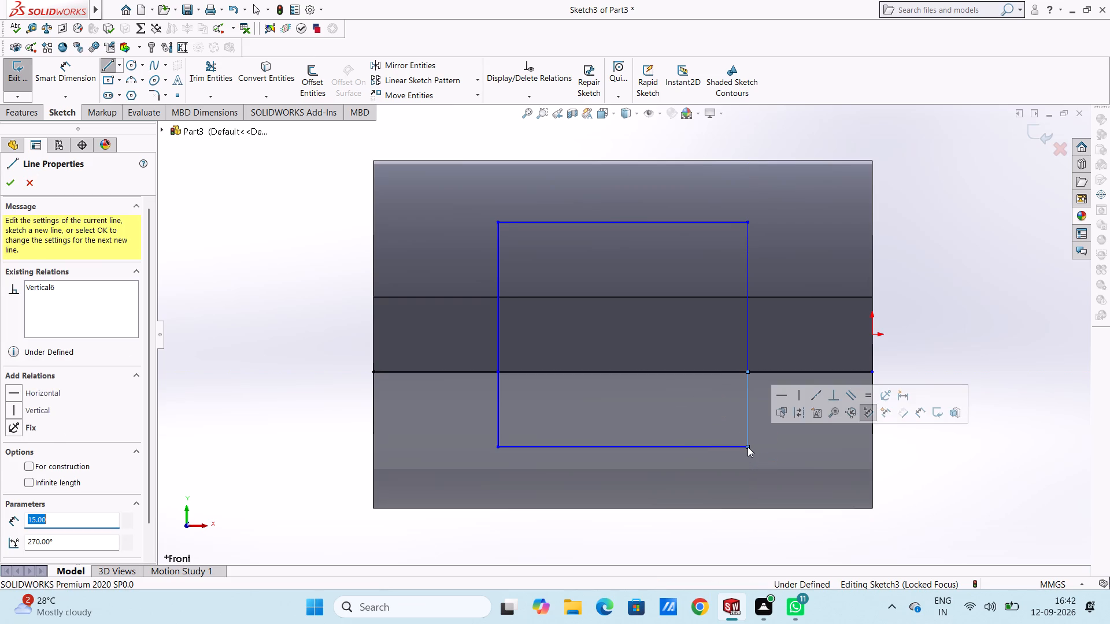
{"action": "key", "text": "Escape"}
{"action": "key", "text": "Escape"}
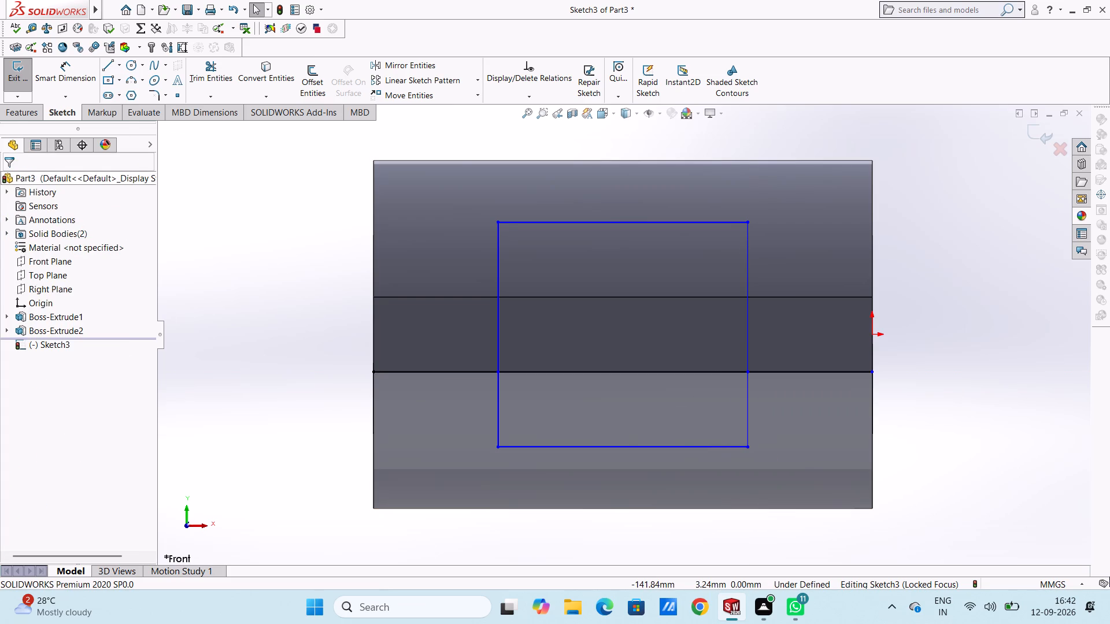
Dimension the rectangle's left side at 45 mm and its offset from the tab's left end at 25 mm.
{"action": "left_click", "coordinate": [80, 80]}
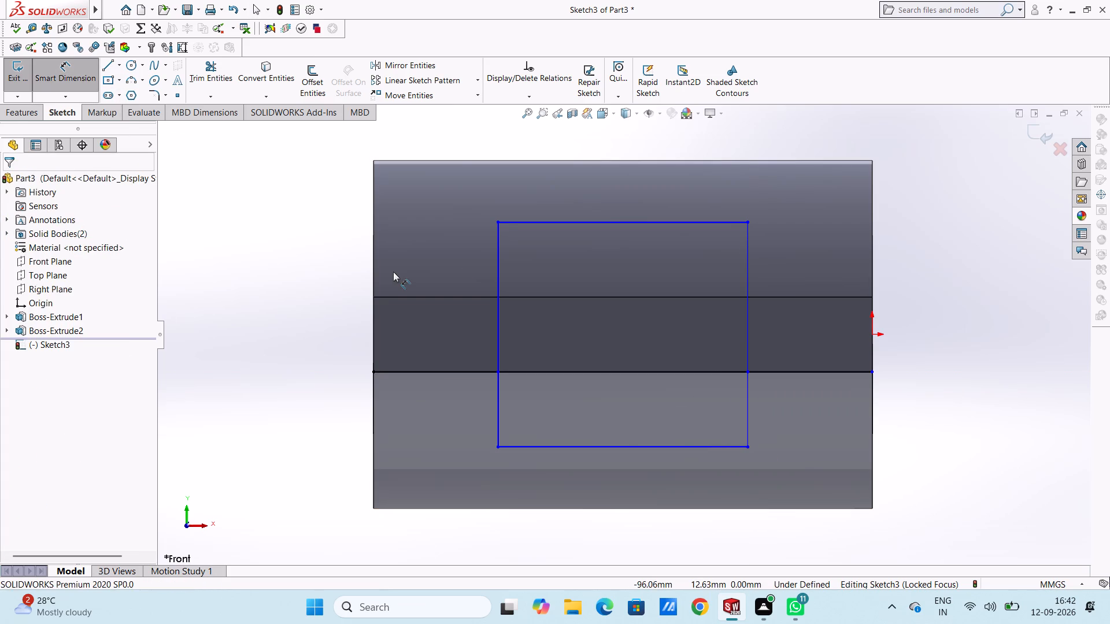
{"action": "left_click", "coordinate": [498, 265]}
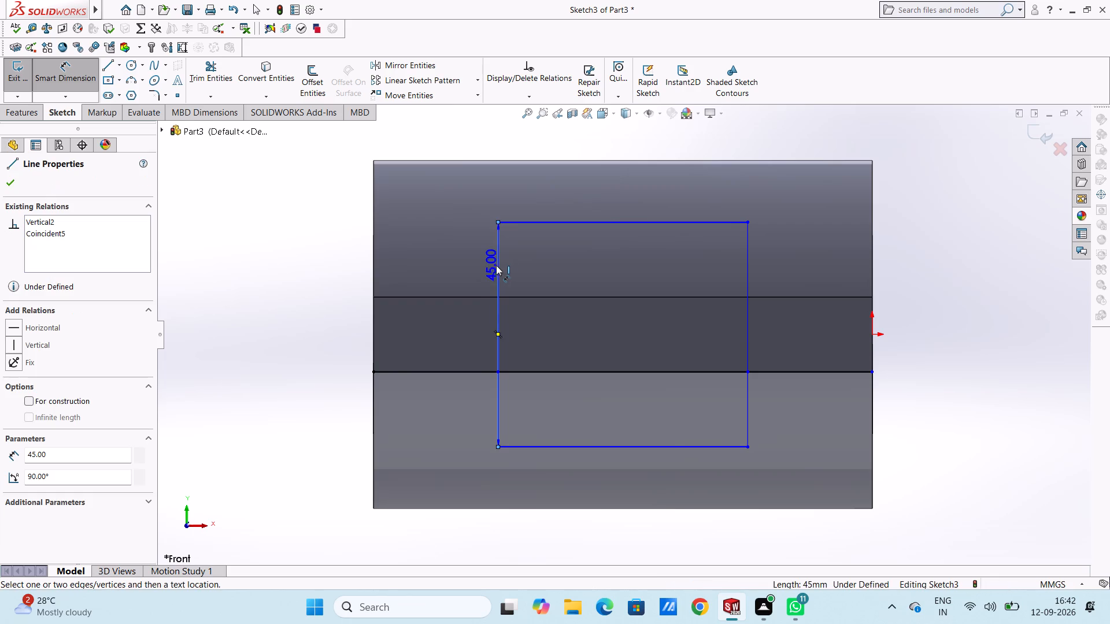
{"action": "left_click", "coordinate": [268, 261]}
{"action": "key", "text": "Return"}
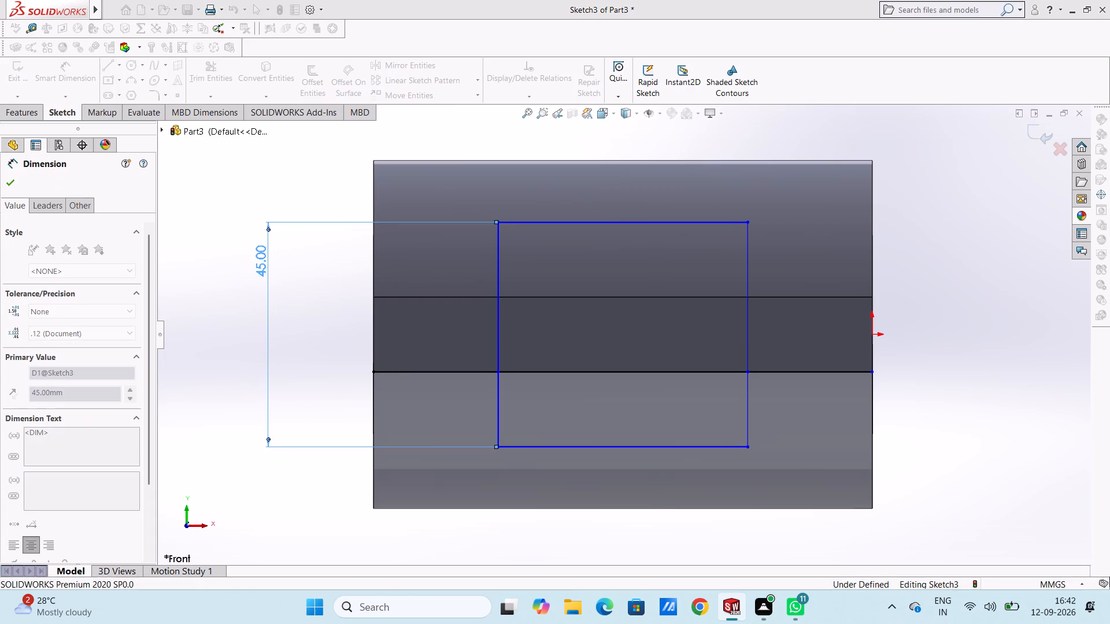
{"action": "left_click", "coordinate": [305, 314]}
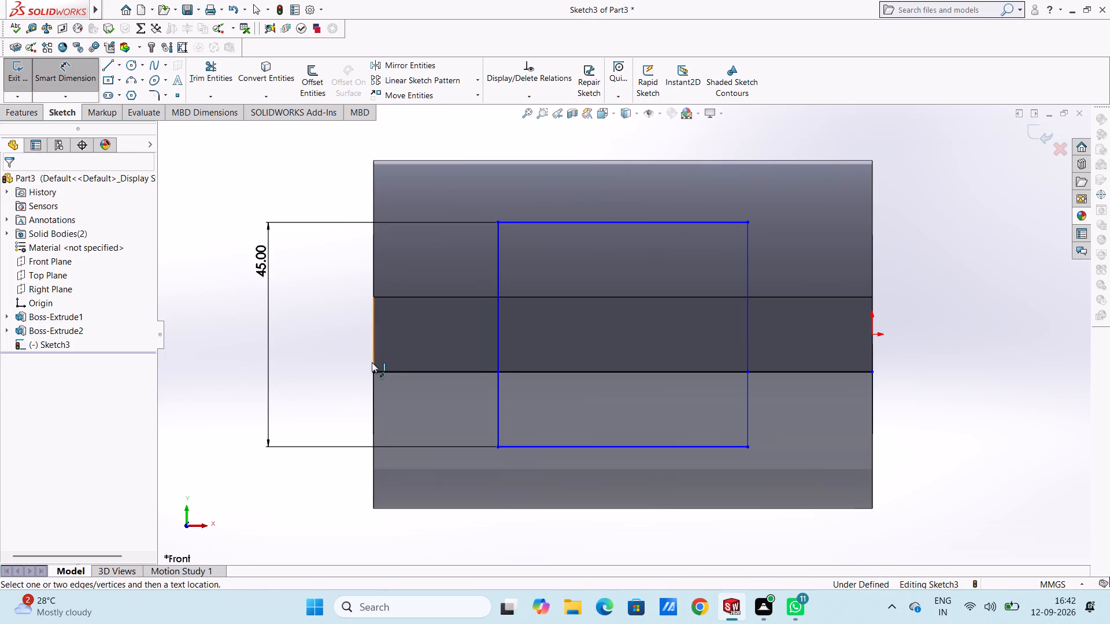
{"action": "left_click", "coordinate": [373, 351]}
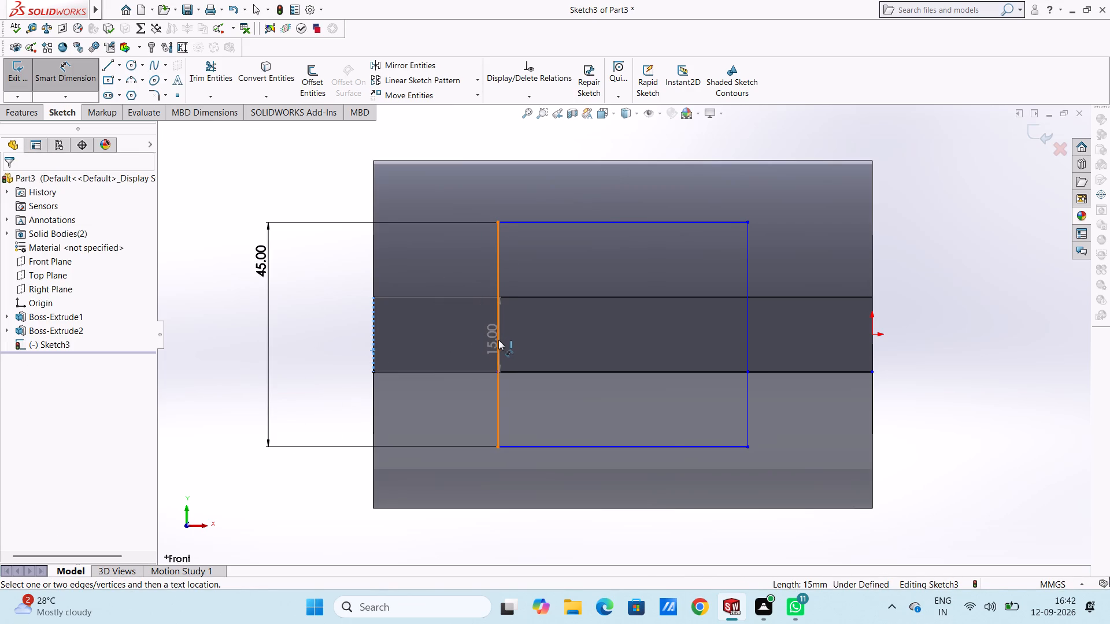
{"action": "left_click", "coordinate": [497, 341]}
{"action": "left_click", "coordinate": [480, 528]}
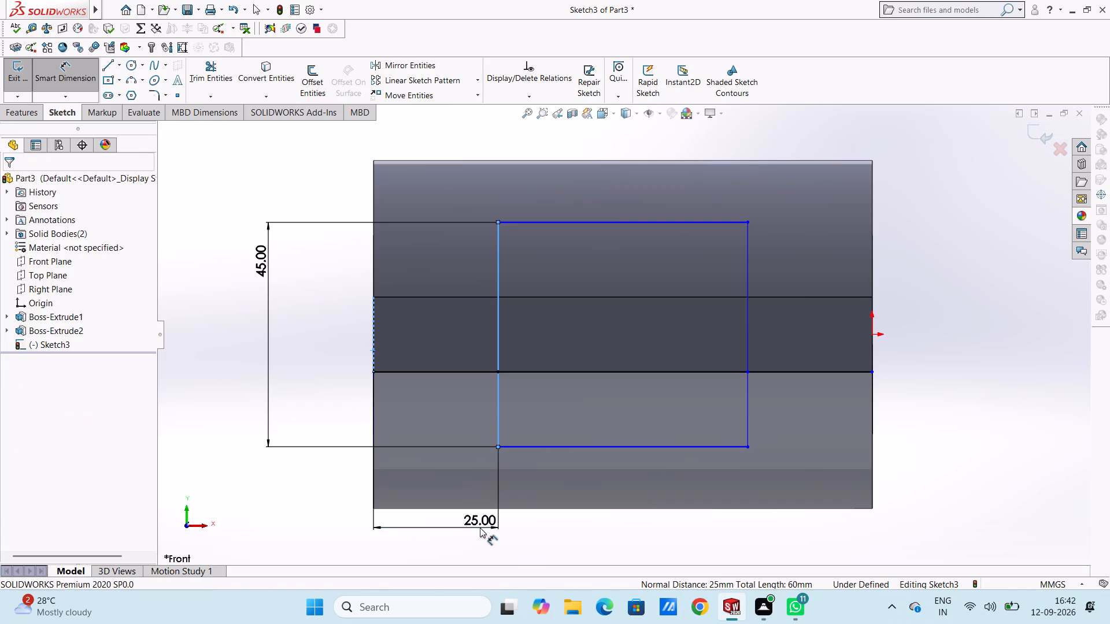
{"action": "key", "text": "Return"}
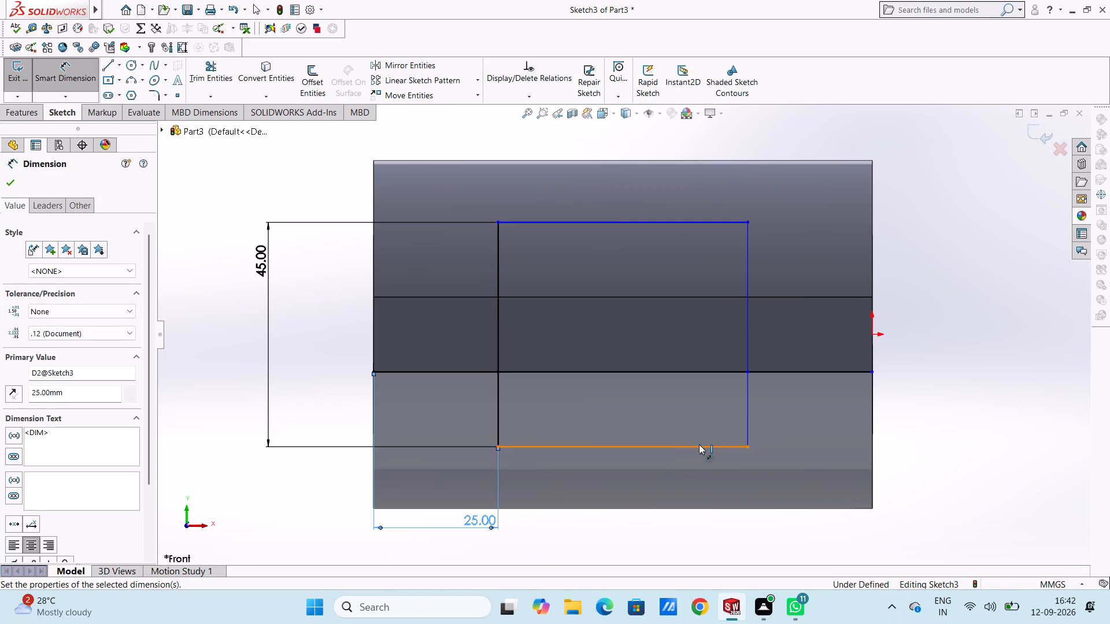
Dimension the offset between the rectangle's right side and the origin at the tab's right end as 25 mm.
{"action": "left_click", "coordinate": [701, 410]}
{"action": "left_click", "coordinate": [748, 340]}
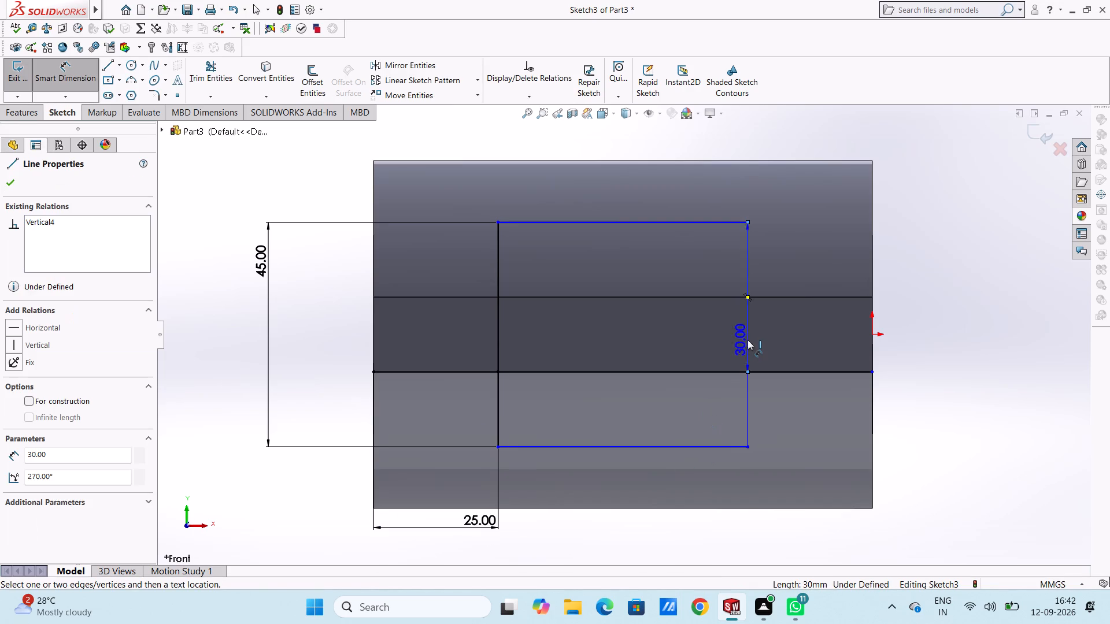
{"action": "left_click", "coordinate": [871, 334]}
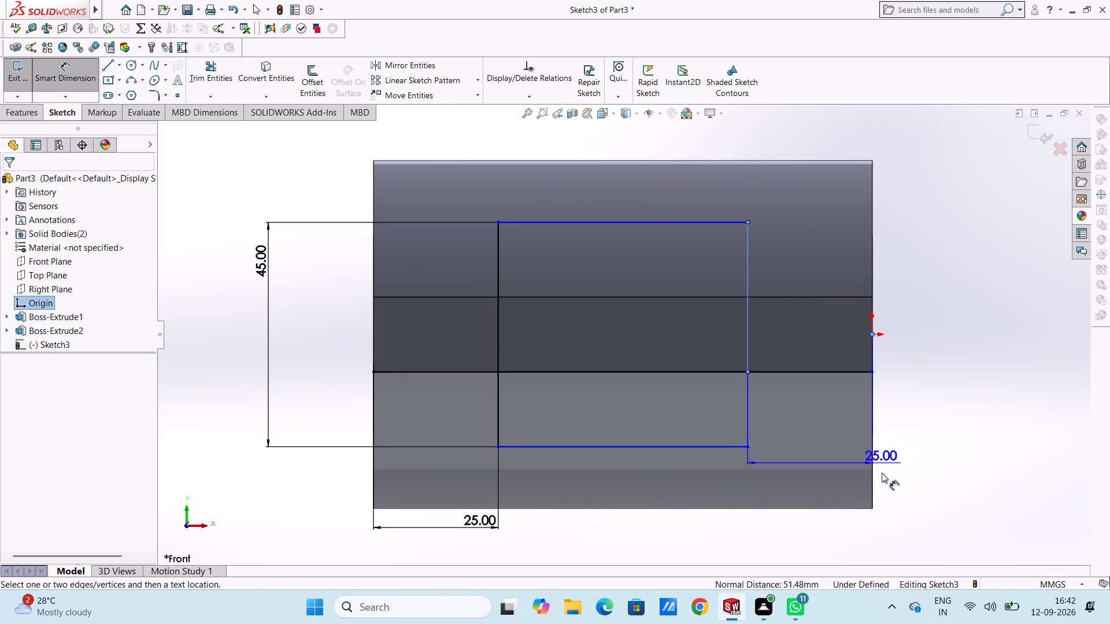
{"action": "left_click", "coordinate": [880, 536]}
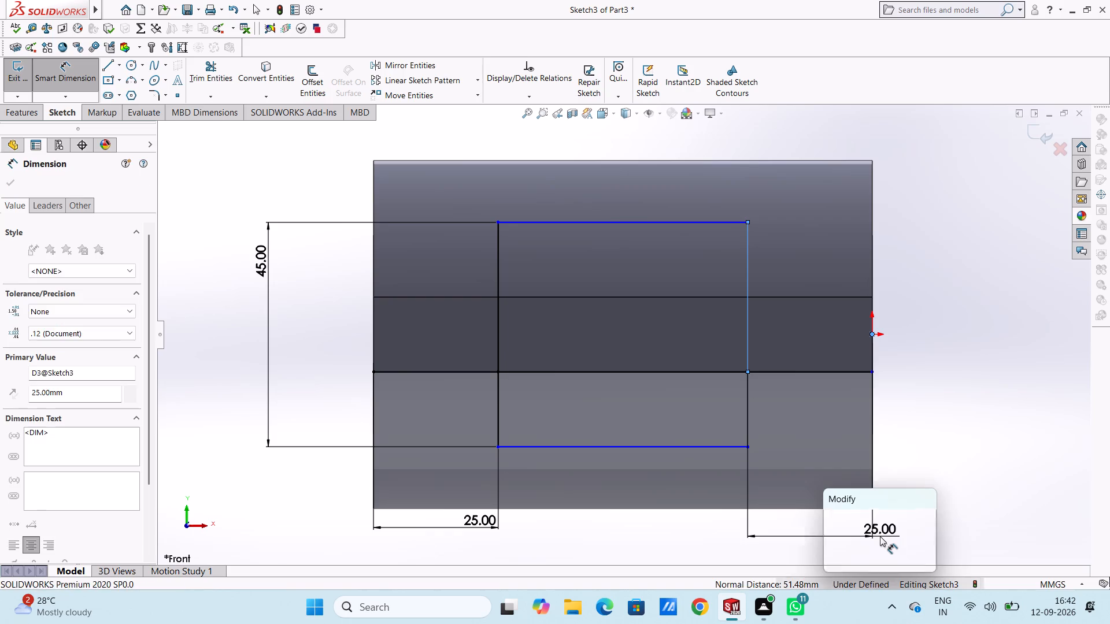
{"action": "key", "text": "Return"}
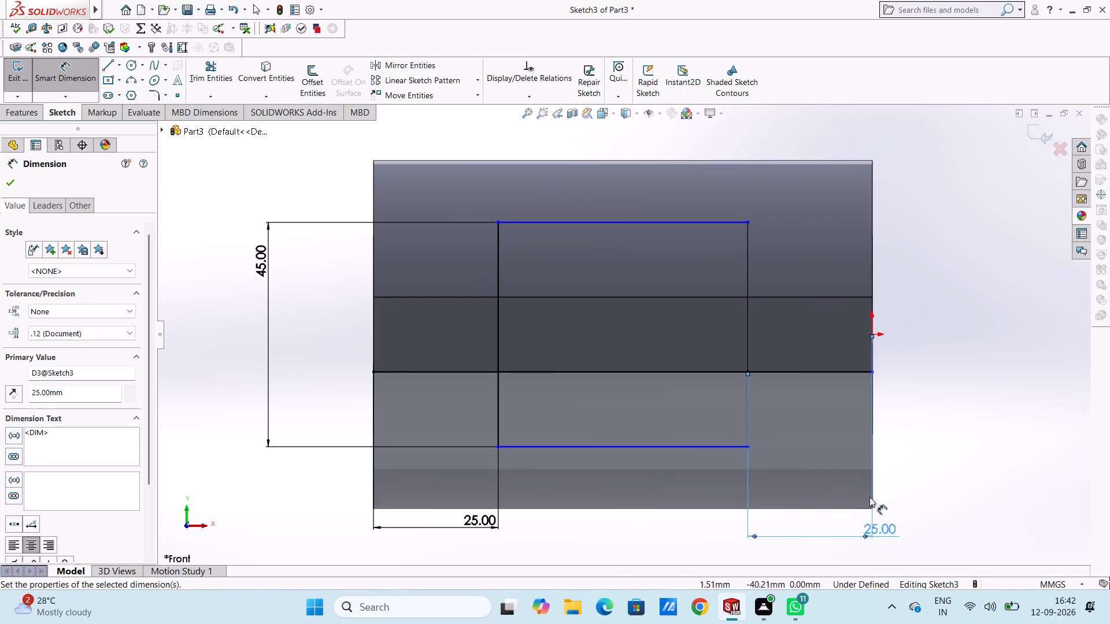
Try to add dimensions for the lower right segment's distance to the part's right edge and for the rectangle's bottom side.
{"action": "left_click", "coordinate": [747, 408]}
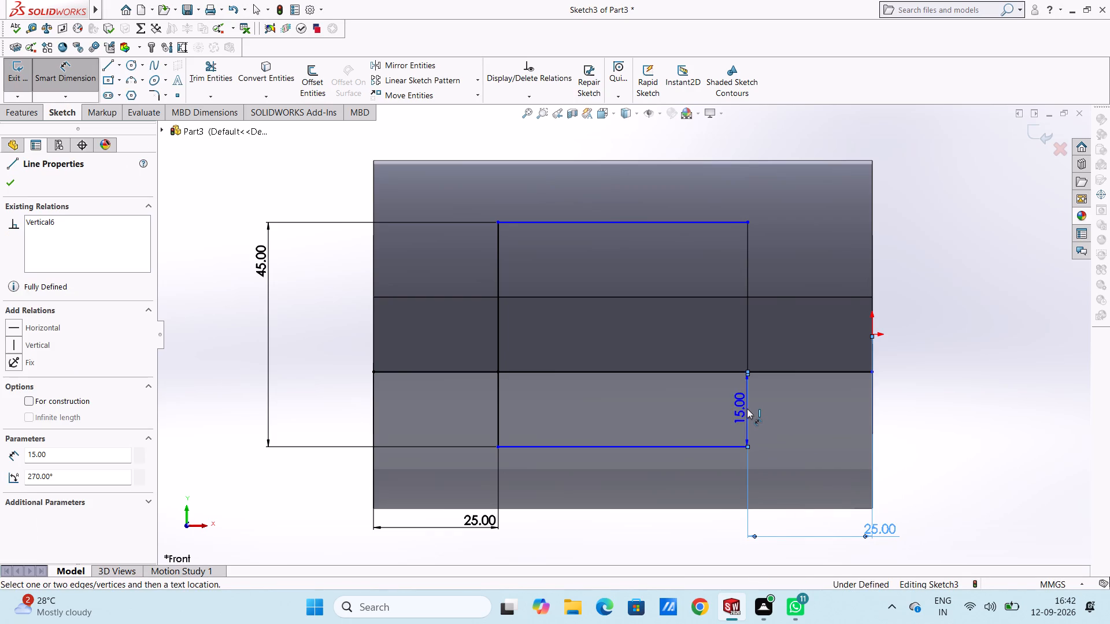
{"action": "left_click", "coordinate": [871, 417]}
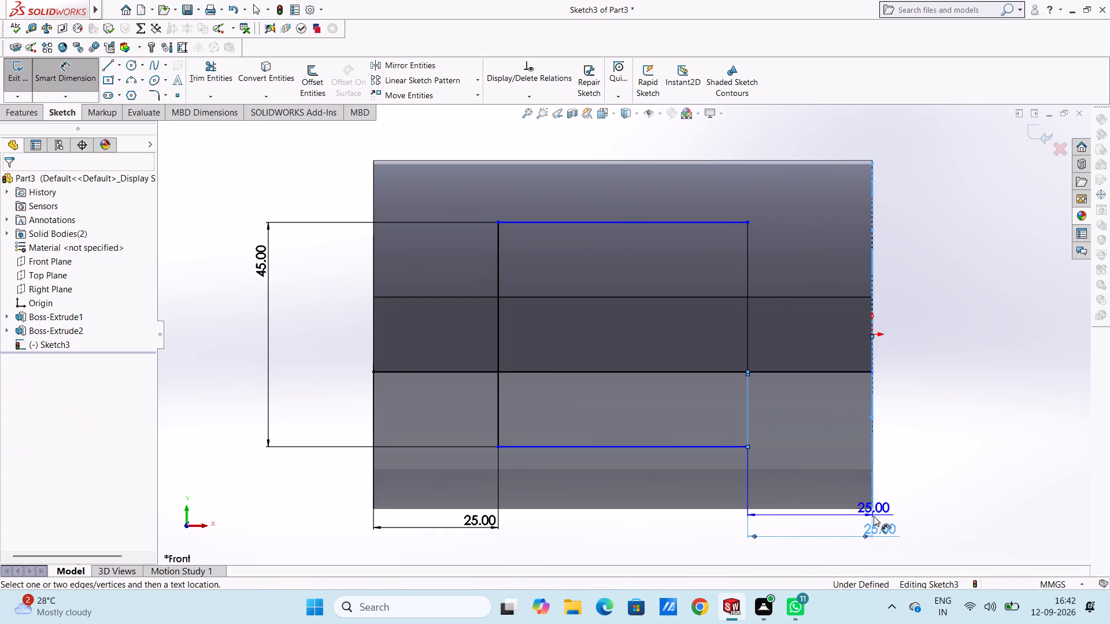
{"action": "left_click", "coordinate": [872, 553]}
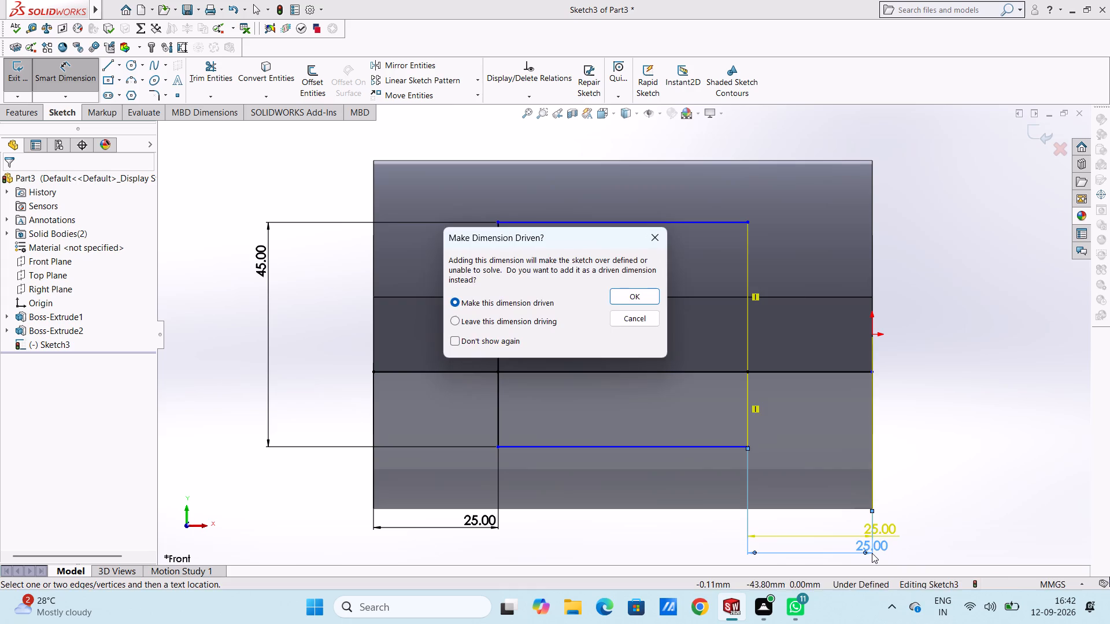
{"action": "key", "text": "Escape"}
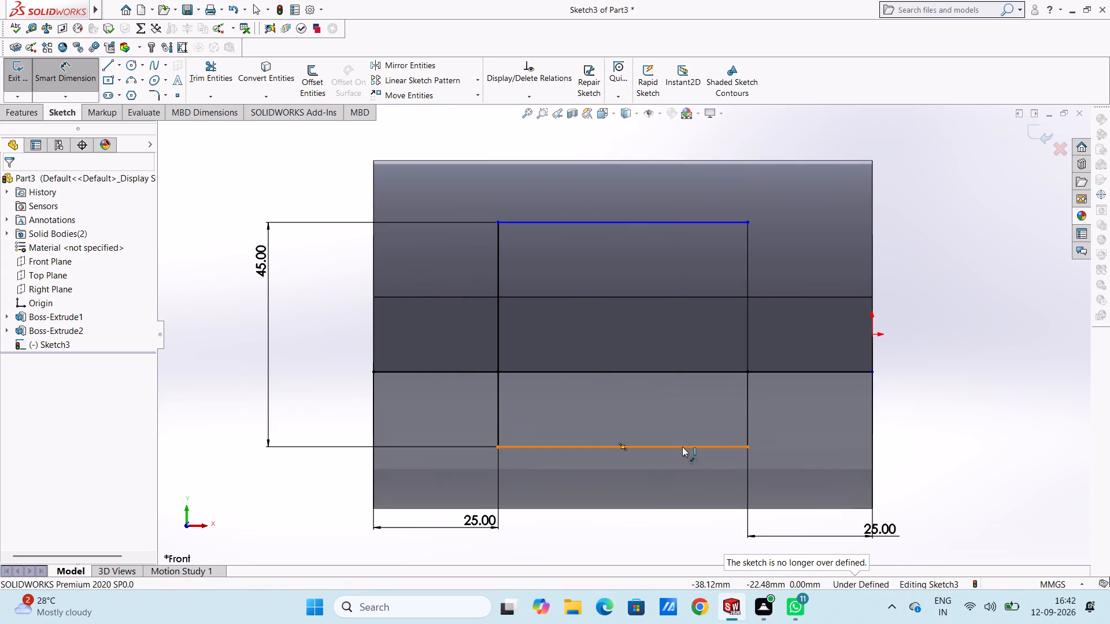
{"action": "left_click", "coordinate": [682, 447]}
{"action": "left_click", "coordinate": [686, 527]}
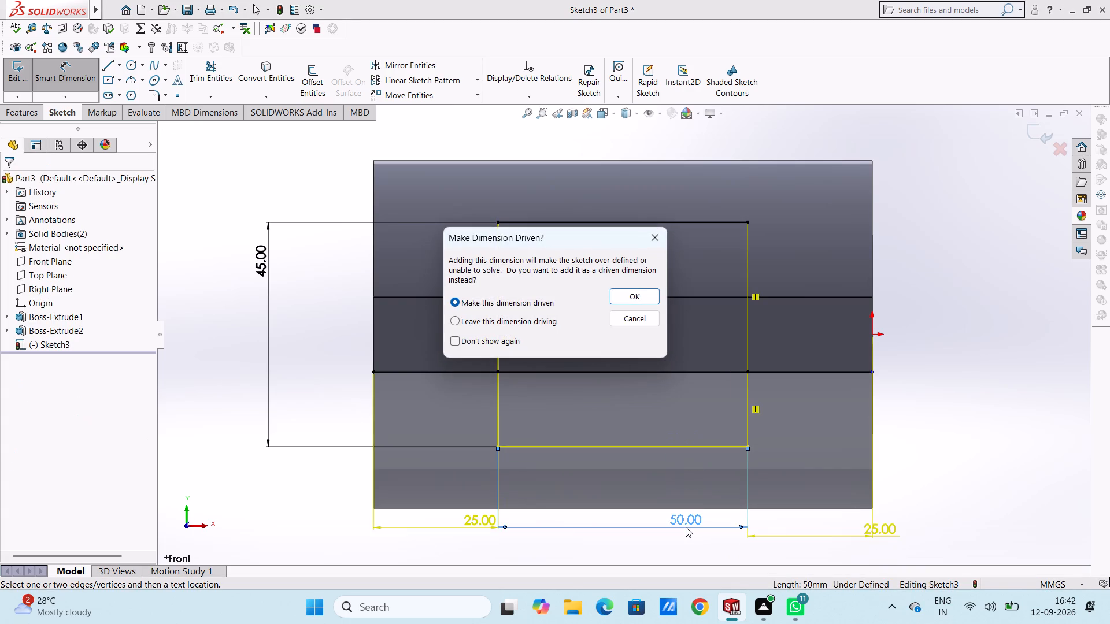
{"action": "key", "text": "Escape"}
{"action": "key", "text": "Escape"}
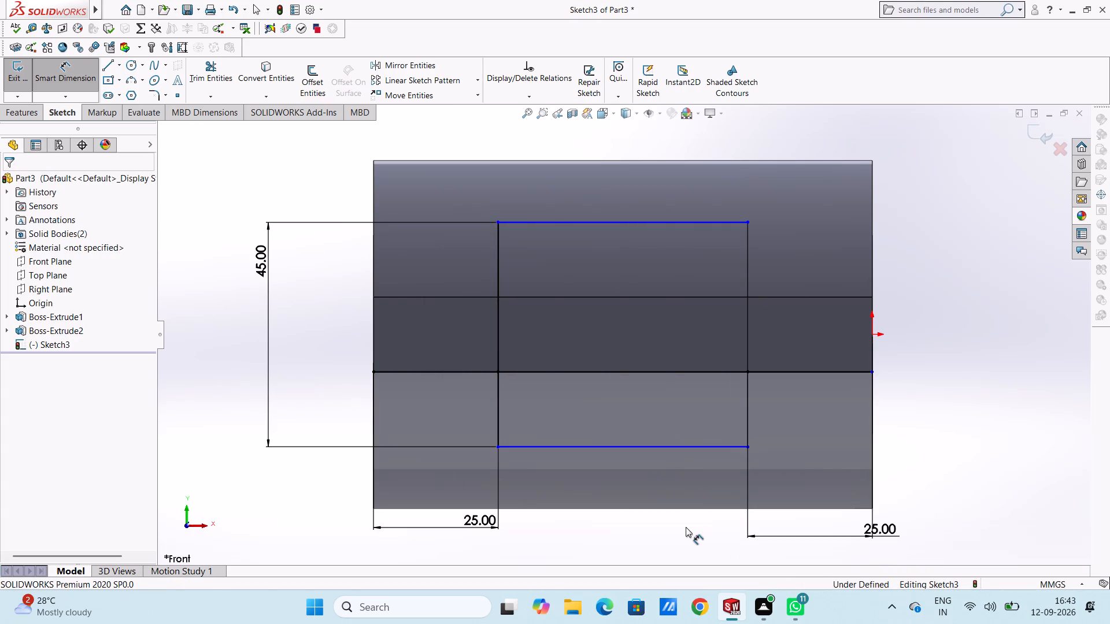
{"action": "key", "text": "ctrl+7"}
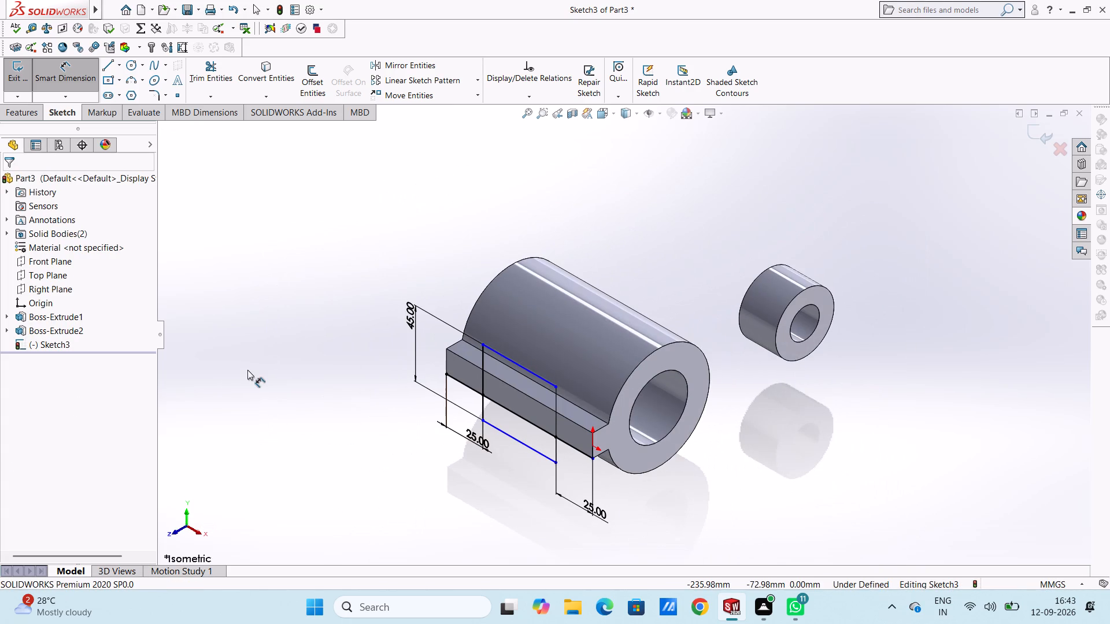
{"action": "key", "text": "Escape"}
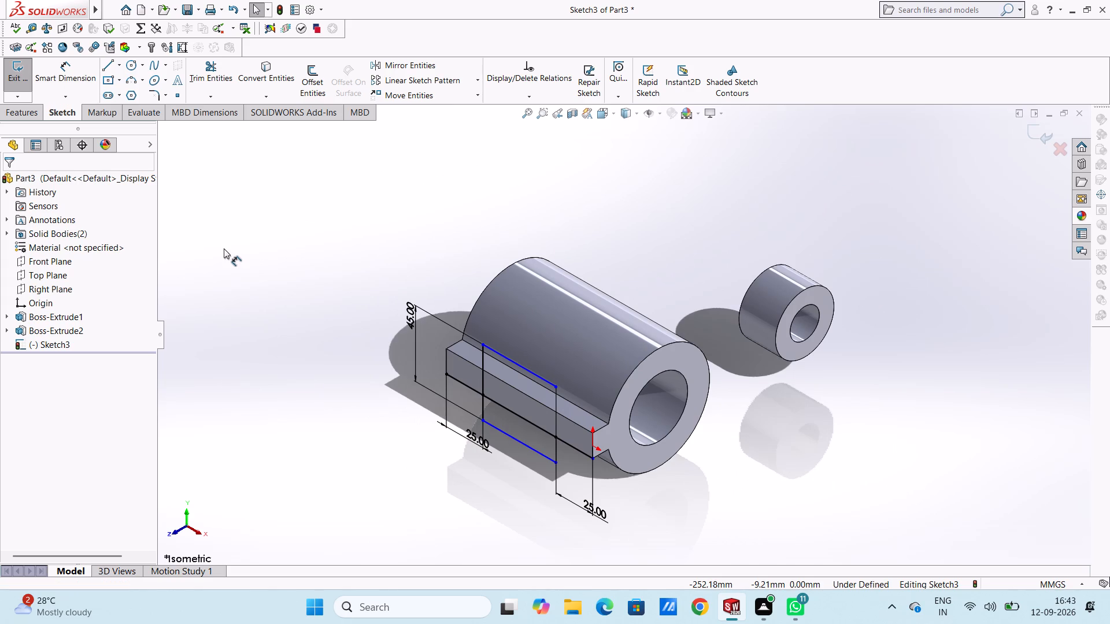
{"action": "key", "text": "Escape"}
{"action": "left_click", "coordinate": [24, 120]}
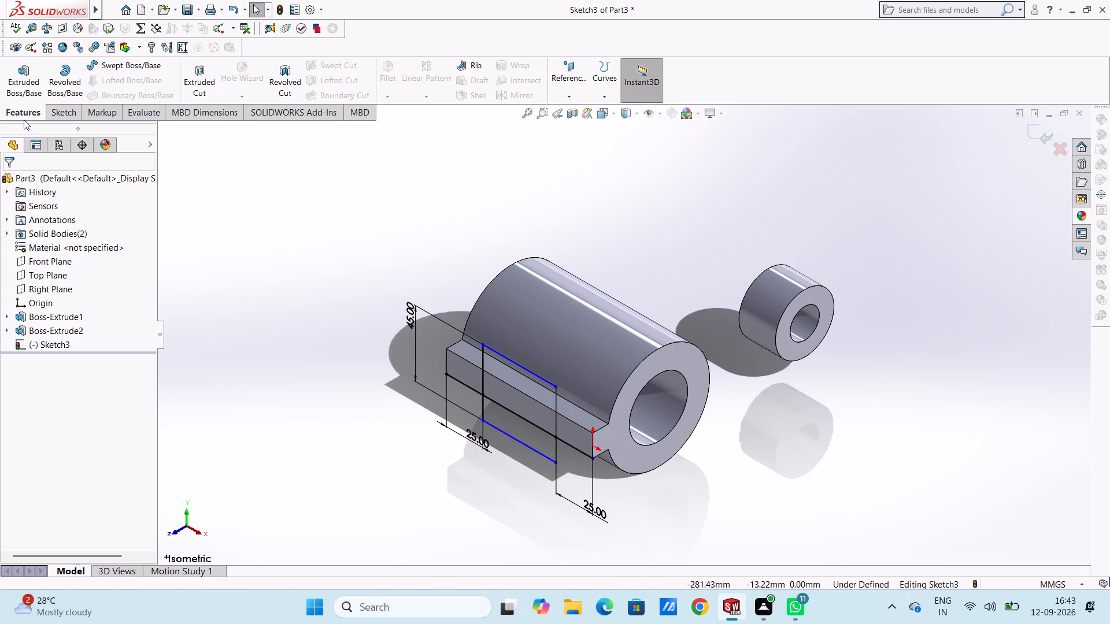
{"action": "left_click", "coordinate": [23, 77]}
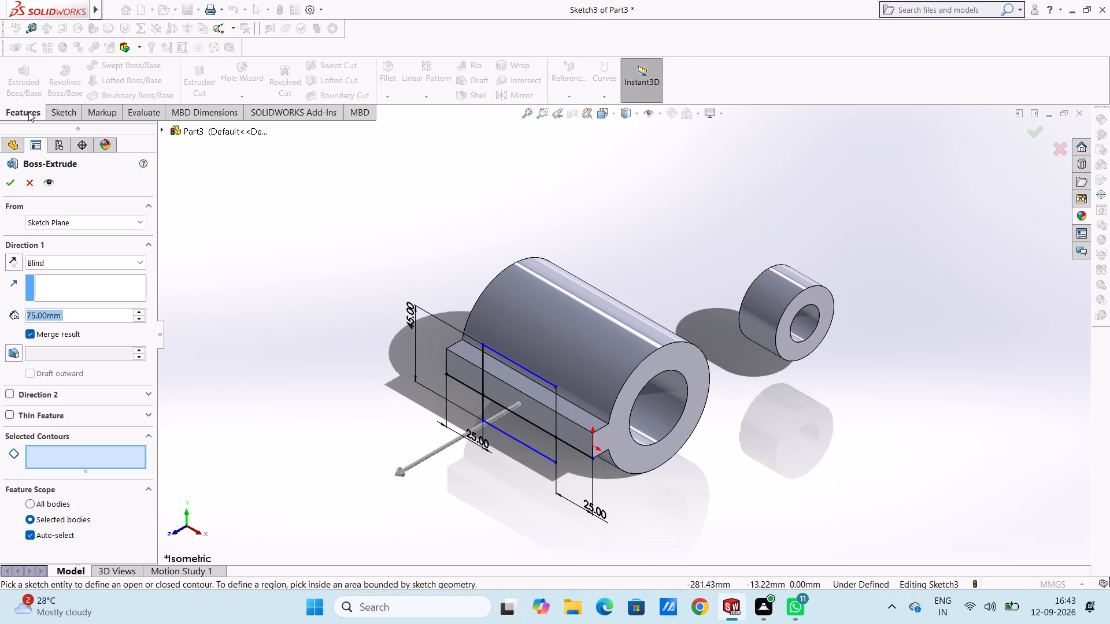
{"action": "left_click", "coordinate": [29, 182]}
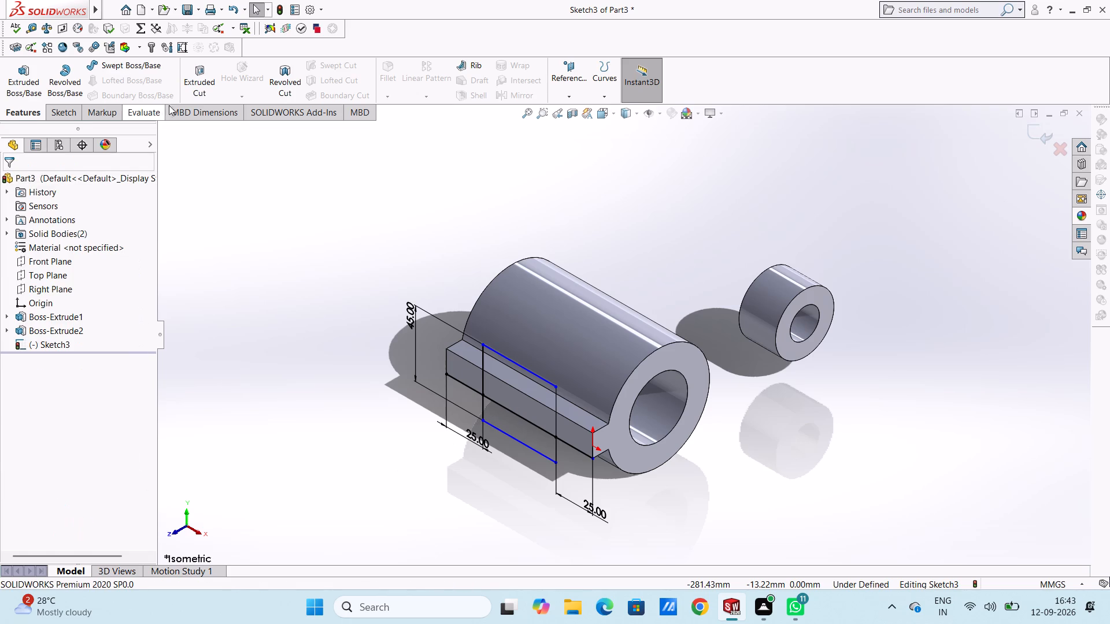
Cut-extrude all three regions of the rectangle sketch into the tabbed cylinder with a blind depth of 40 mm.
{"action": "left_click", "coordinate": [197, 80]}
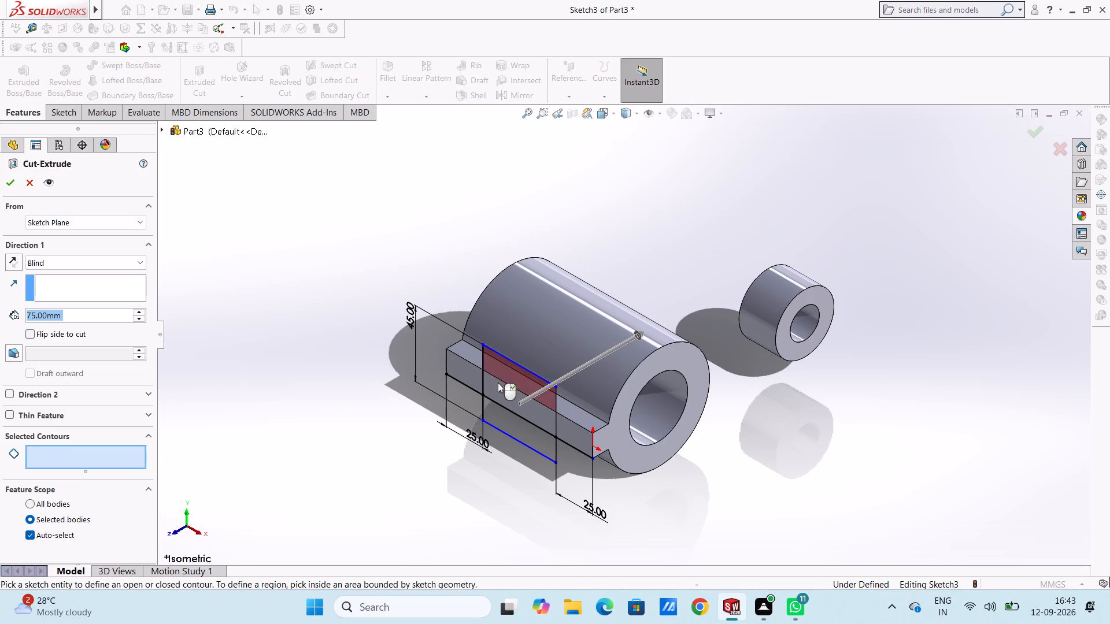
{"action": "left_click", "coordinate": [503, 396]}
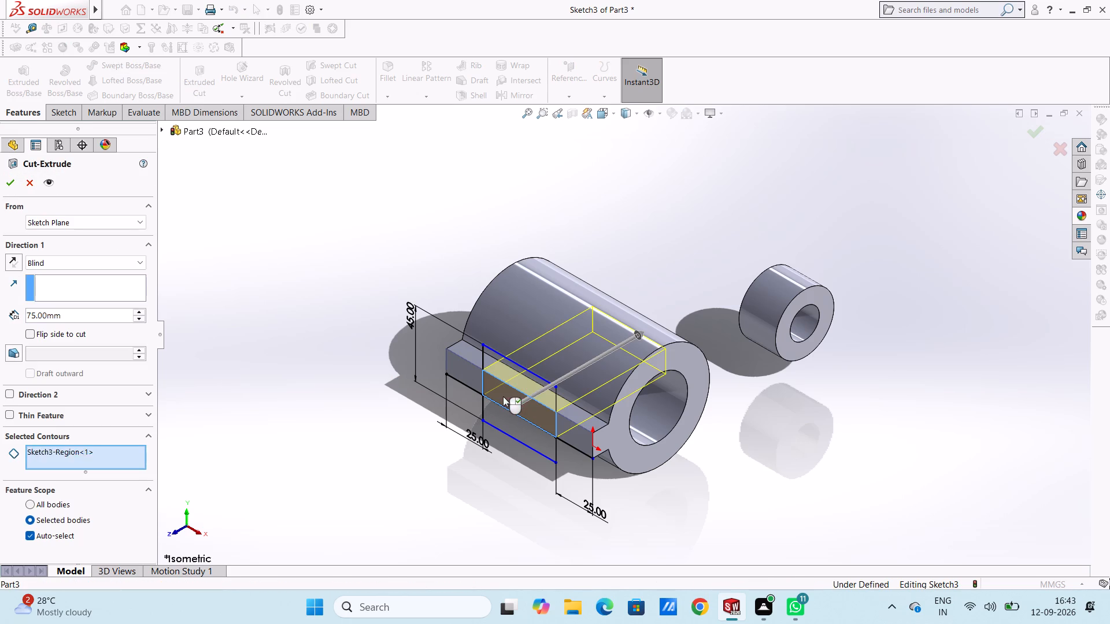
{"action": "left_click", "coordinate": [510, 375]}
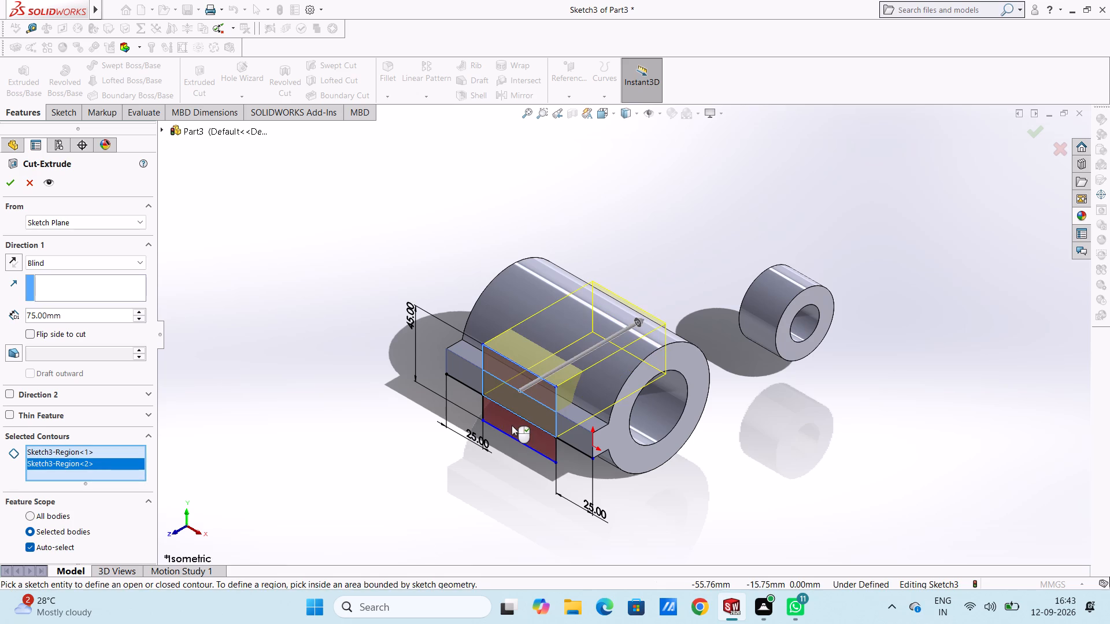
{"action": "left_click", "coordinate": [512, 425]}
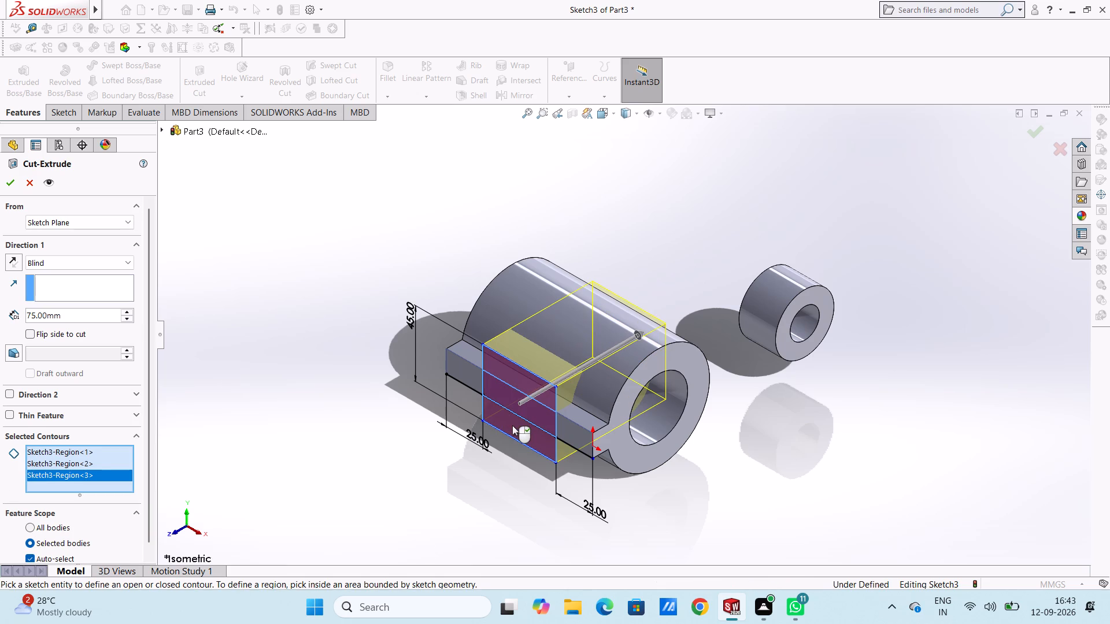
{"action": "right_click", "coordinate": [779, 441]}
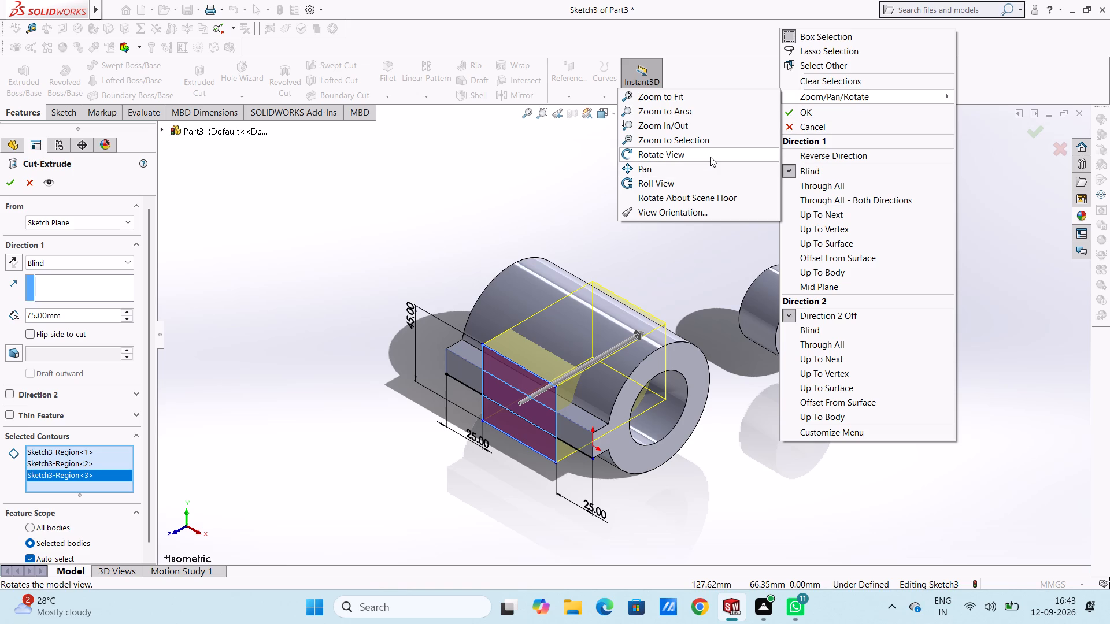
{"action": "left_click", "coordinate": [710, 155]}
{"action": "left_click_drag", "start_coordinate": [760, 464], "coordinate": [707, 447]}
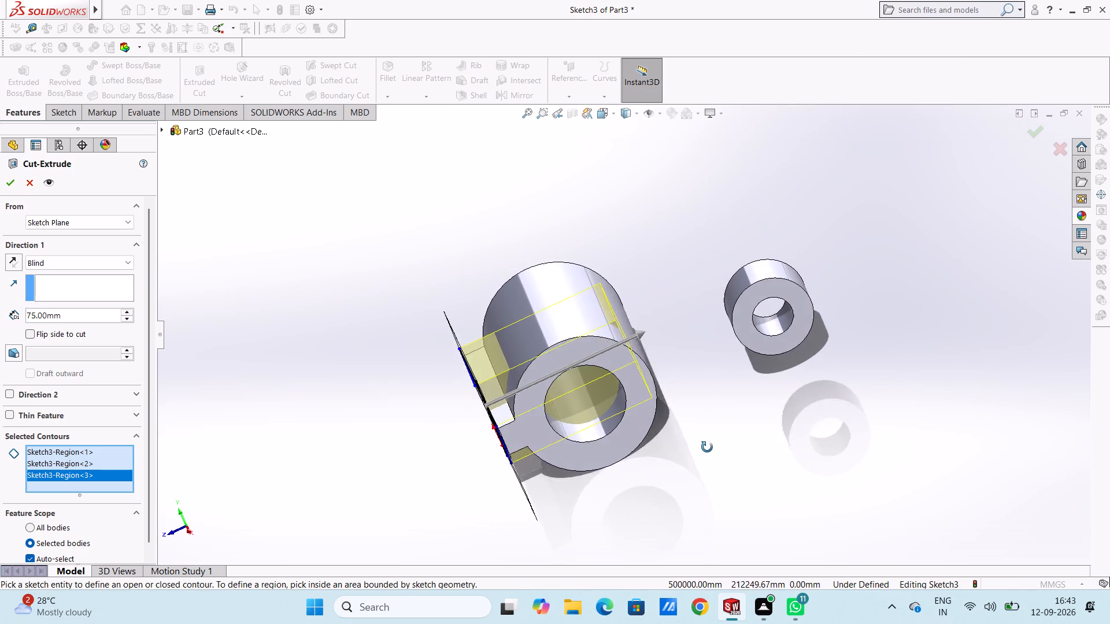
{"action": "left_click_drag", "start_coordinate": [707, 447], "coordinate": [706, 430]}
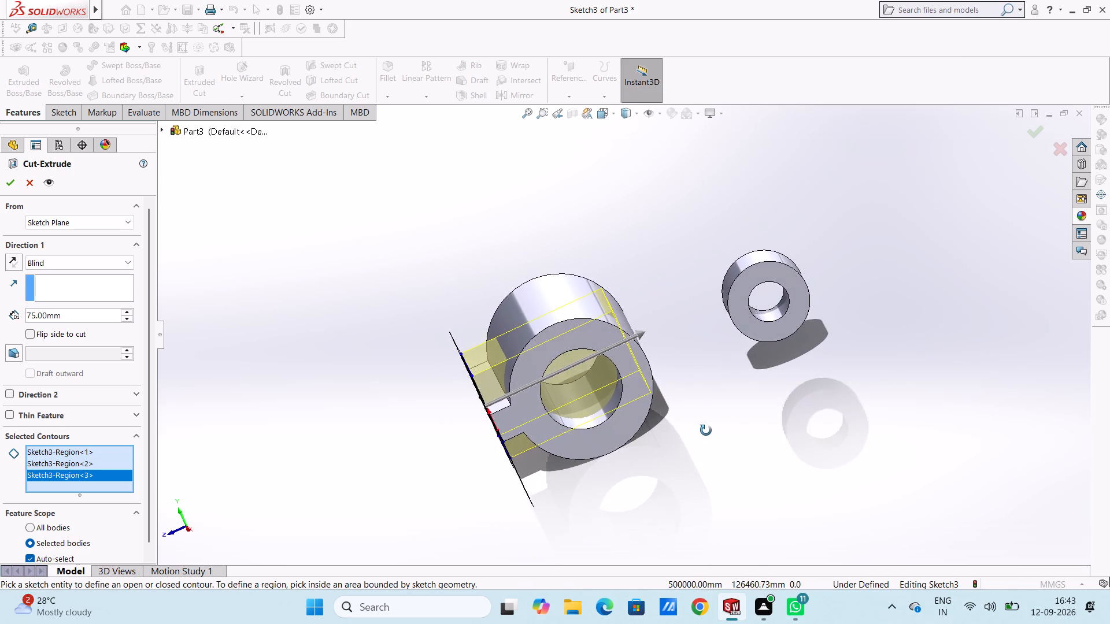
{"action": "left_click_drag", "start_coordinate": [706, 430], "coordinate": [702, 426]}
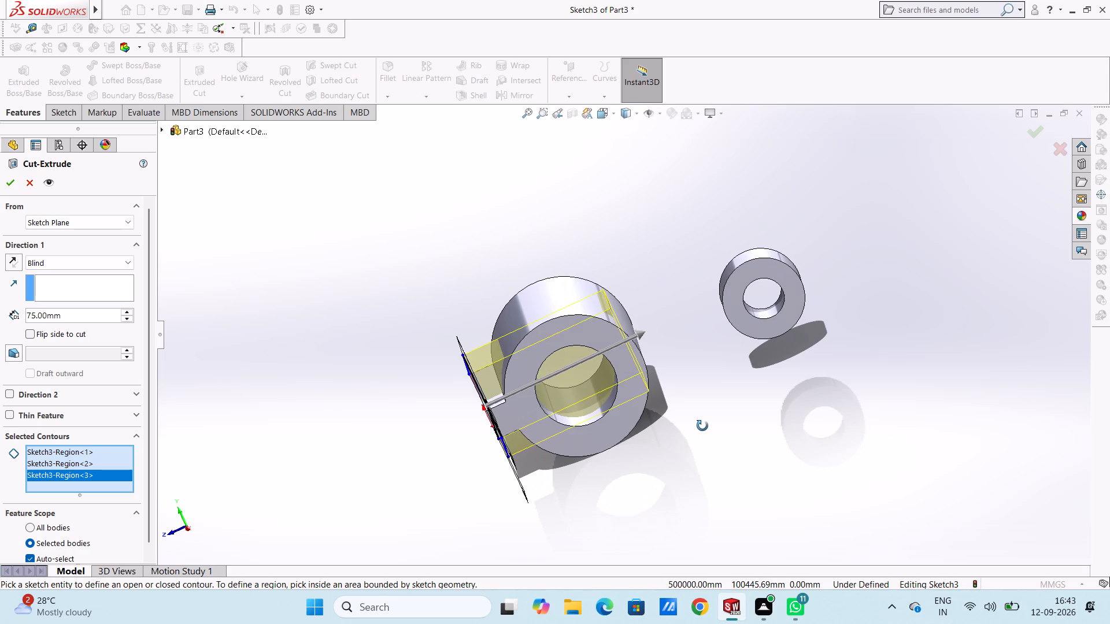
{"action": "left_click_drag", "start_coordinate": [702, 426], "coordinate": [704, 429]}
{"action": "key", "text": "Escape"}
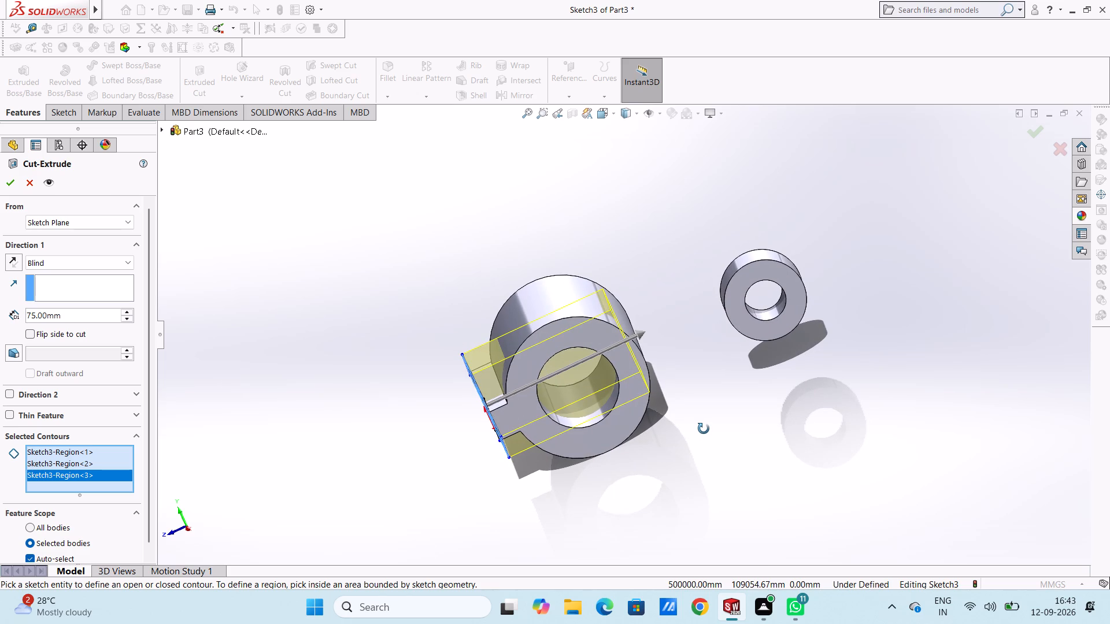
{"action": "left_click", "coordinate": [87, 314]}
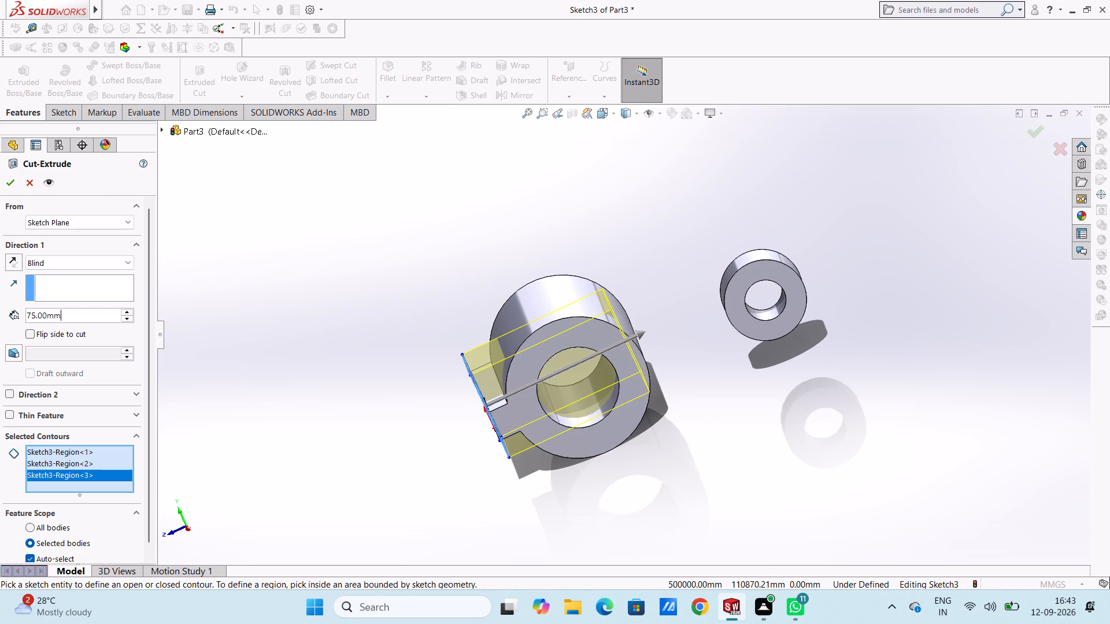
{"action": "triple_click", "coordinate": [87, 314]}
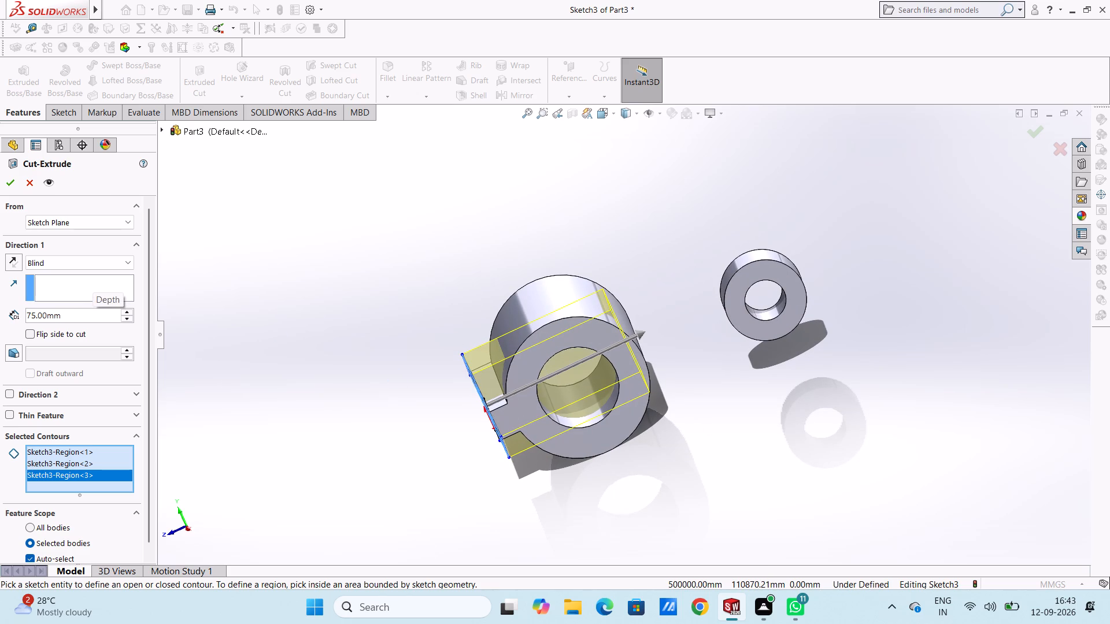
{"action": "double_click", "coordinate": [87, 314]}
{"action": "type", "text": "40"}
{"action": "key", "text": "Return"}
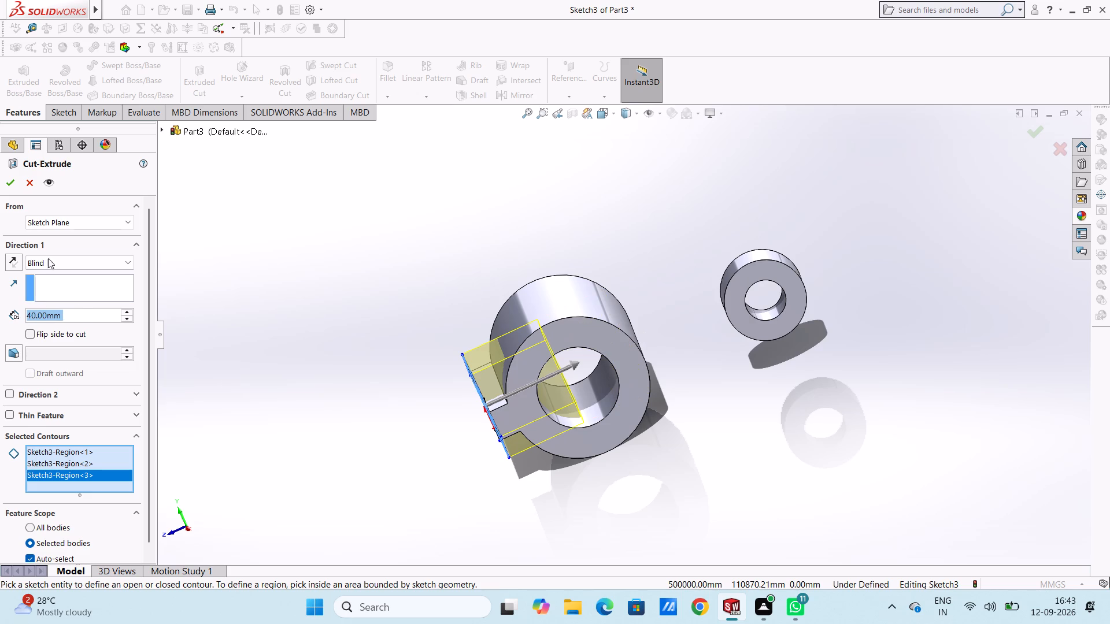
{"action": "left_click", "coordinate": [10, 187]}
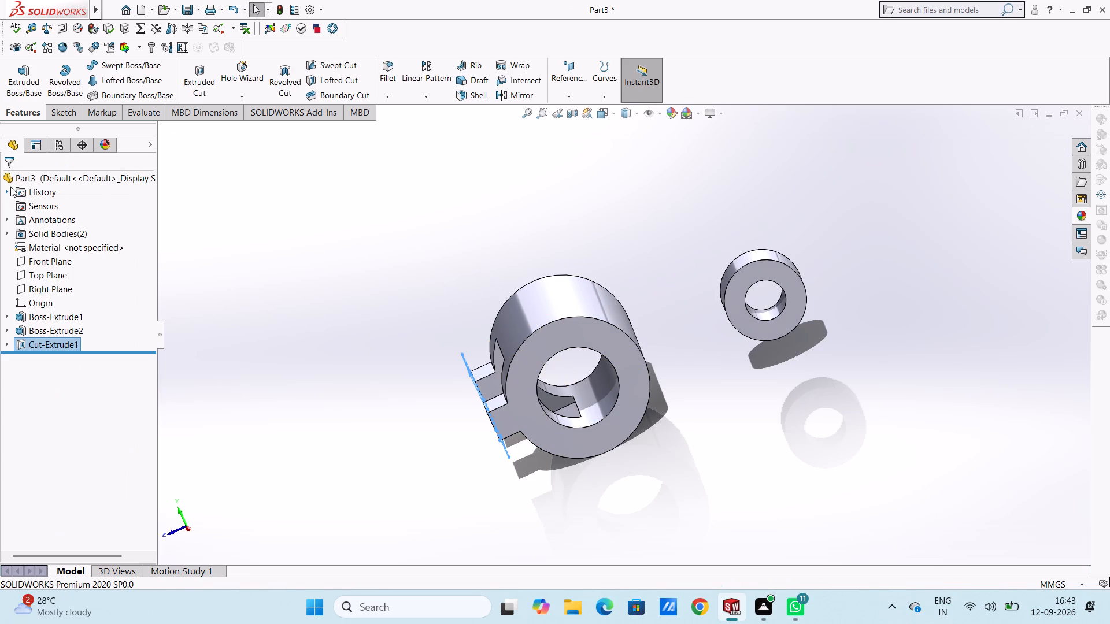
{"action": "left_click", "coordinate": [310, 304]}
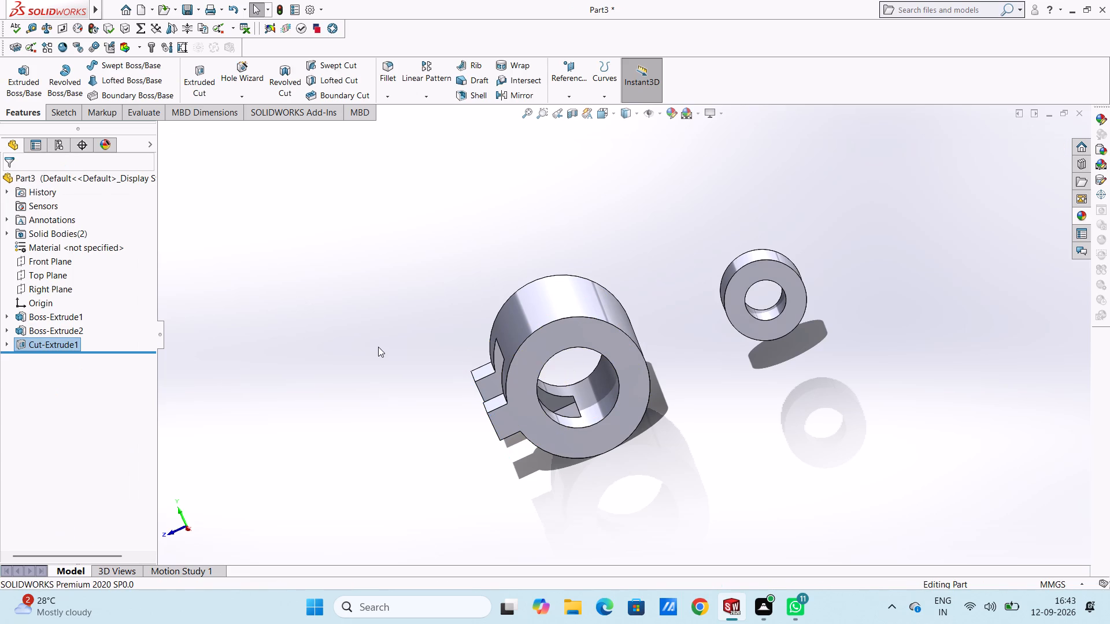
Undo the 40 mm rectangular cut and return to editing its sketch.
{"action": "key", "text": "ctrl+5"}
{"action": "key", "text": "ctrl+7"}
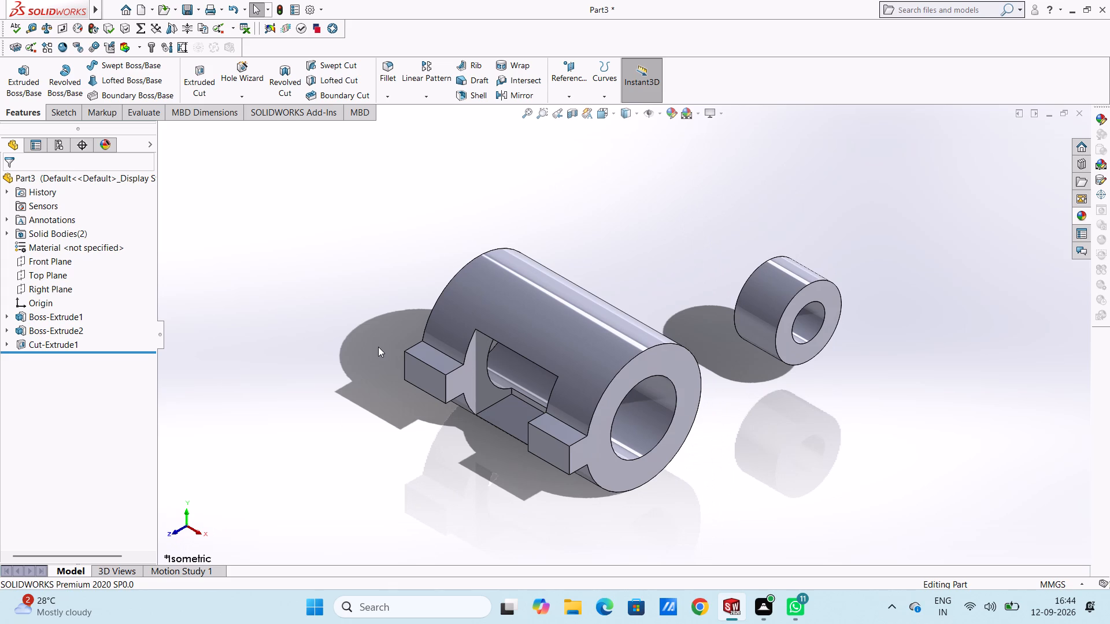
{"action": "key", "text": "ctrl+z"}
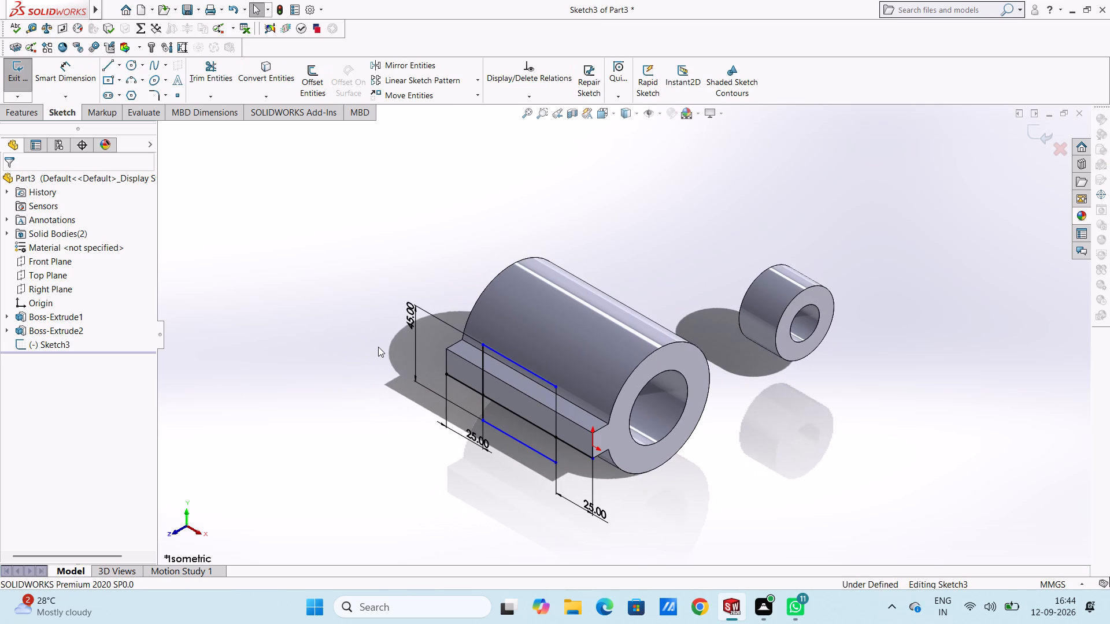
Set the height of the rectangle's left side to 55 mm.
{"action": "key", "text": "ctrl+1"}
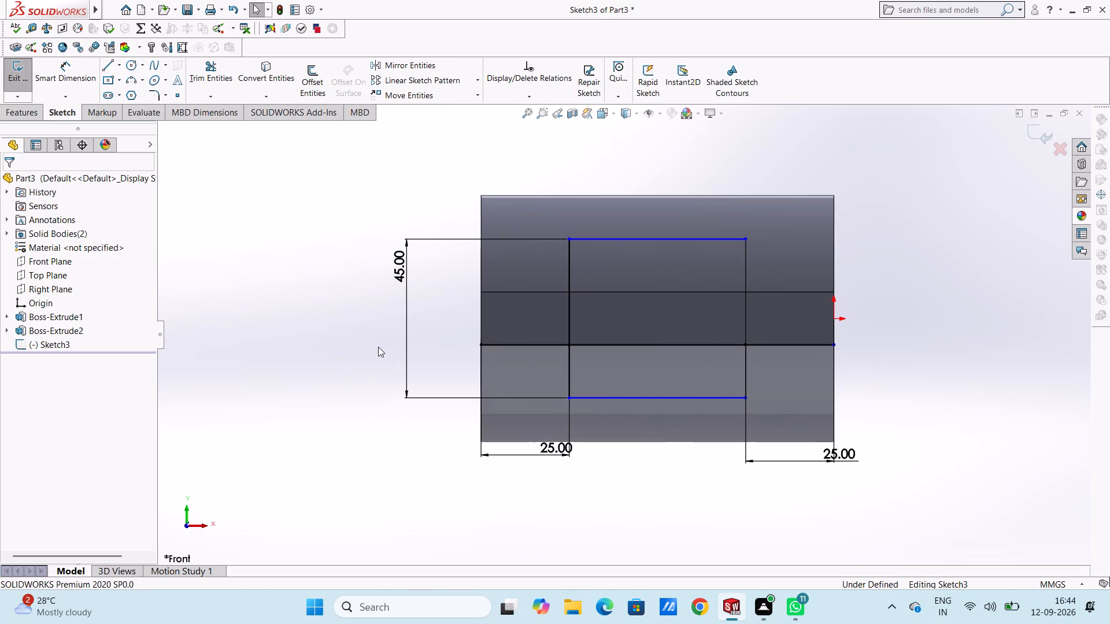
{"action": "double_click", "coordinate": [404, 288]}
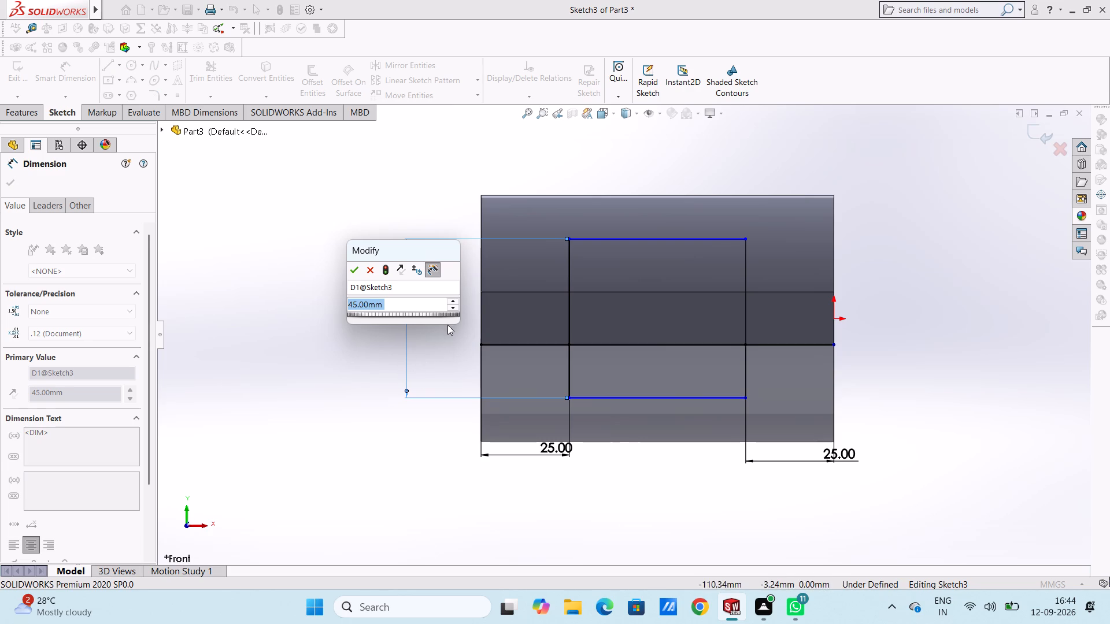
{"action": "type", "text": "55"}
{"action": "key", "text": "Return"}
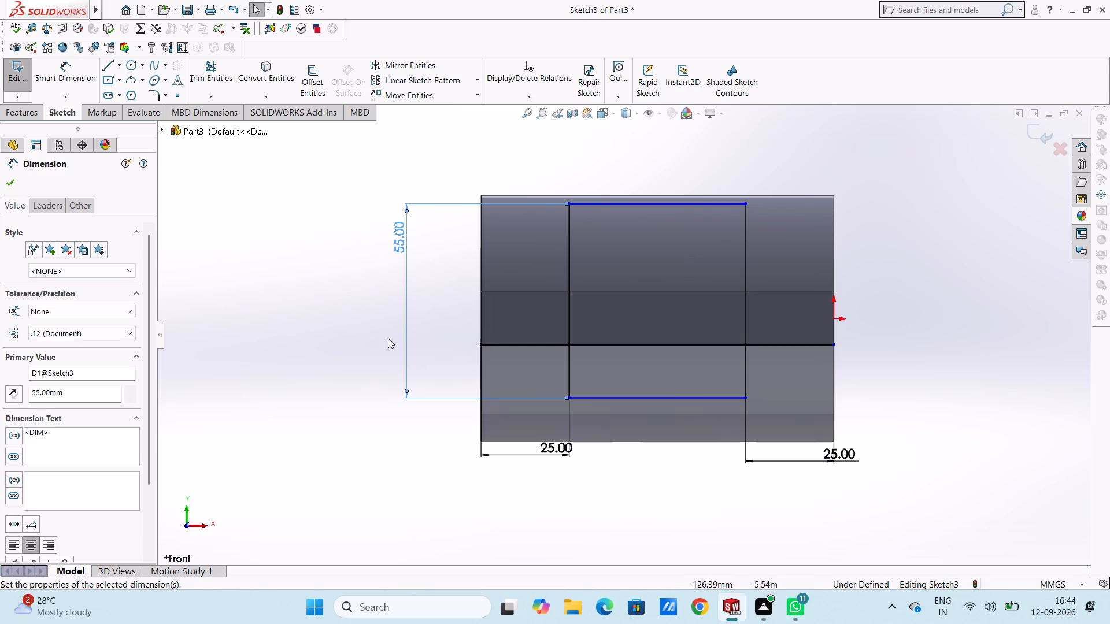
{"action": "left_click", "coordinate": [454, 276]}
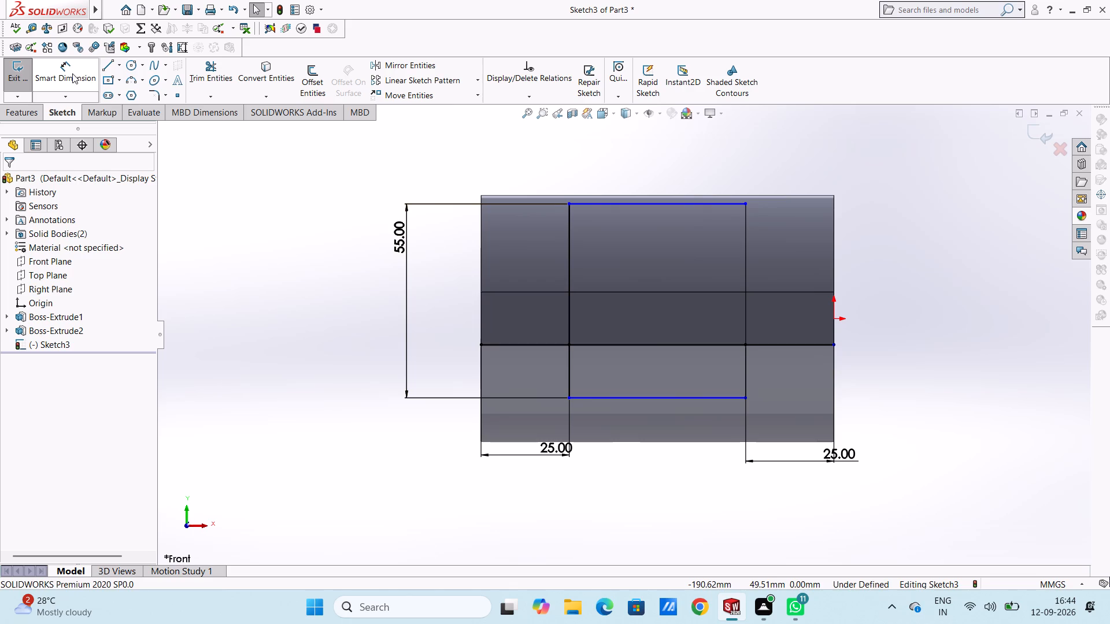
Dimension the rectangle's upper left corner at 27.5 mm vertically from the midpoint of the tab's left end edge.
{"action": "left_click", "coordinate": [72, 73]}
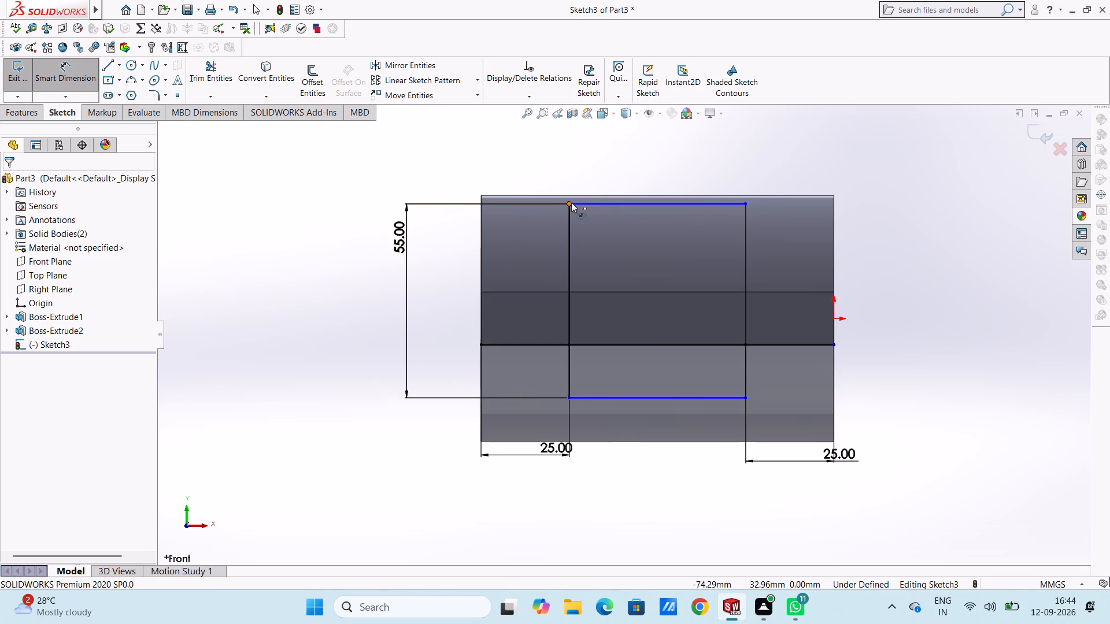
{"action": "left_click", "coordinate": [569, 204]}
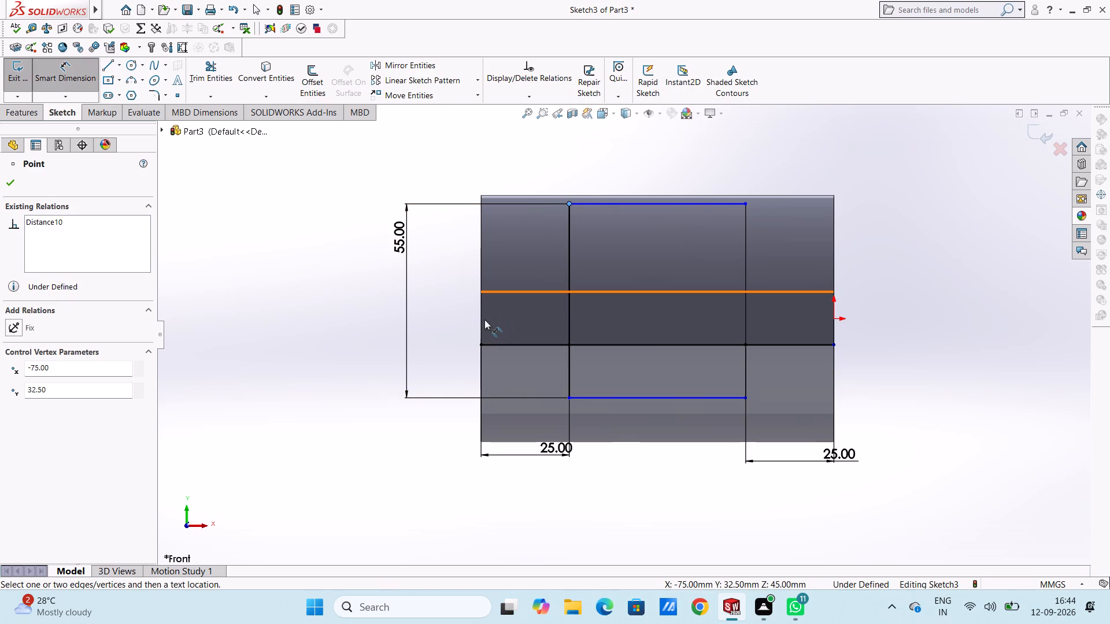
{"action": "left_click", "coordinate": [481, 320]}
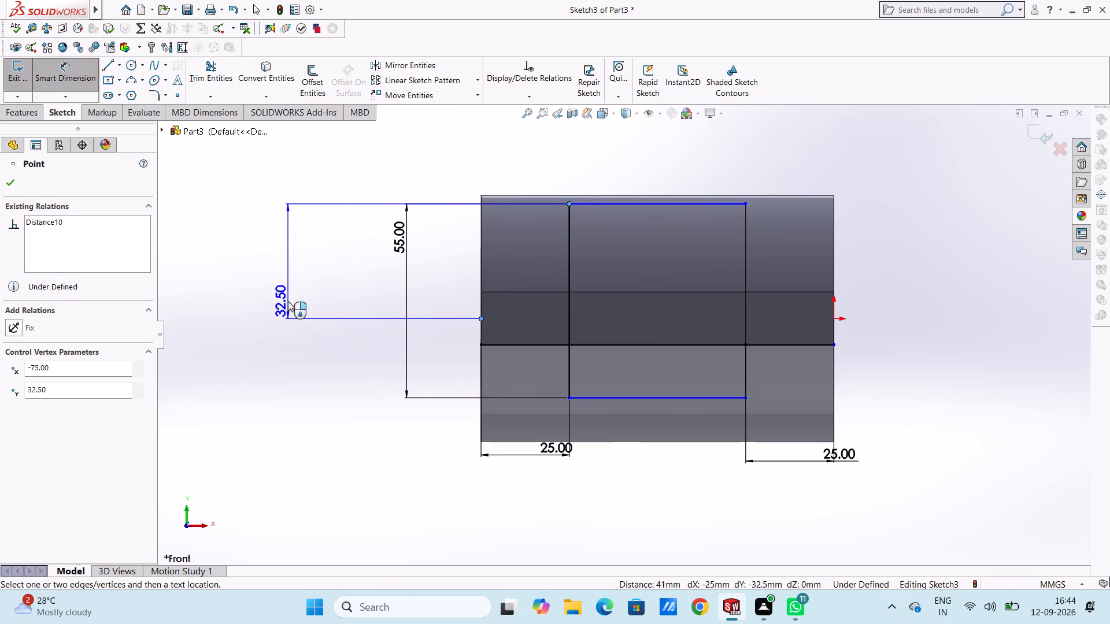
{"action": "left_click", "coordinate": [288, 301]}
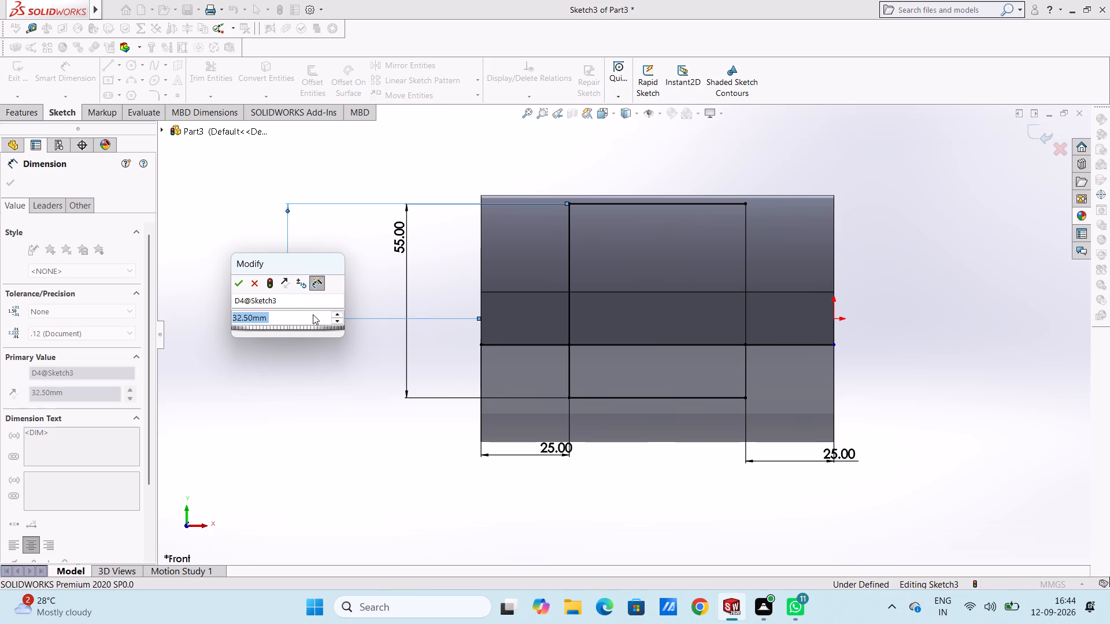
{"action": "type", "text": "27.5"}
{"action": "key", "text": "Return"}
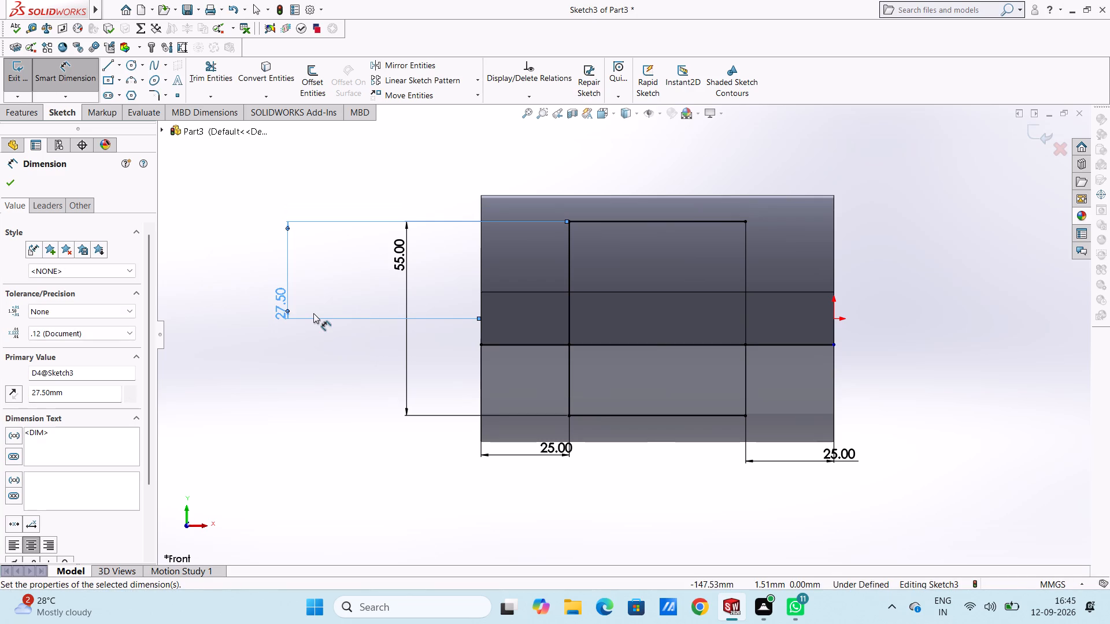
{"action": "left_click", "coordinate": [371, 280]}
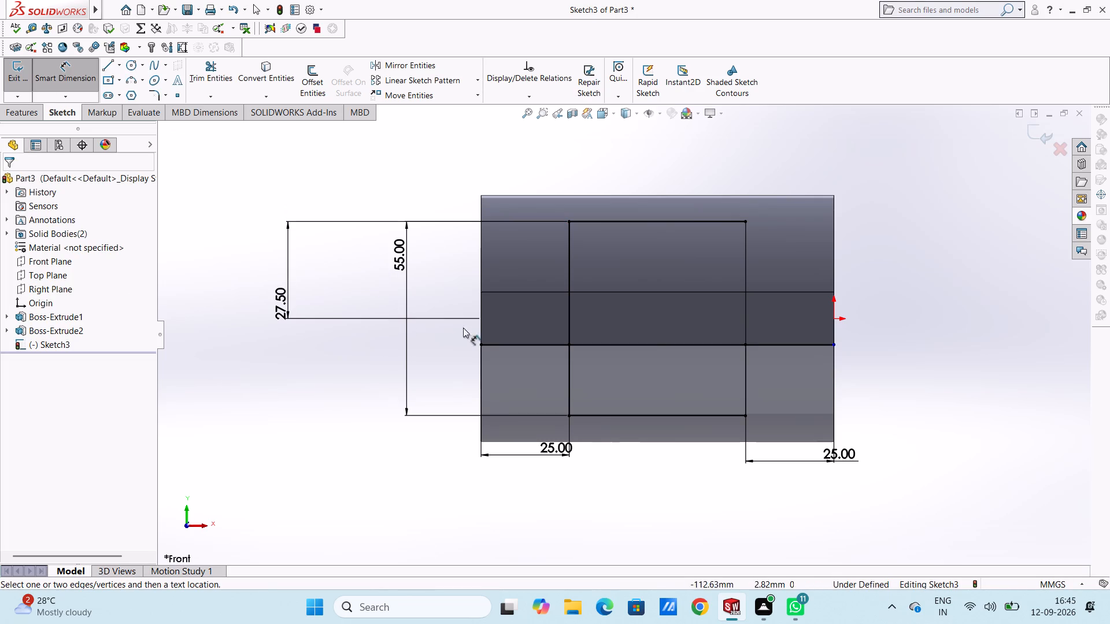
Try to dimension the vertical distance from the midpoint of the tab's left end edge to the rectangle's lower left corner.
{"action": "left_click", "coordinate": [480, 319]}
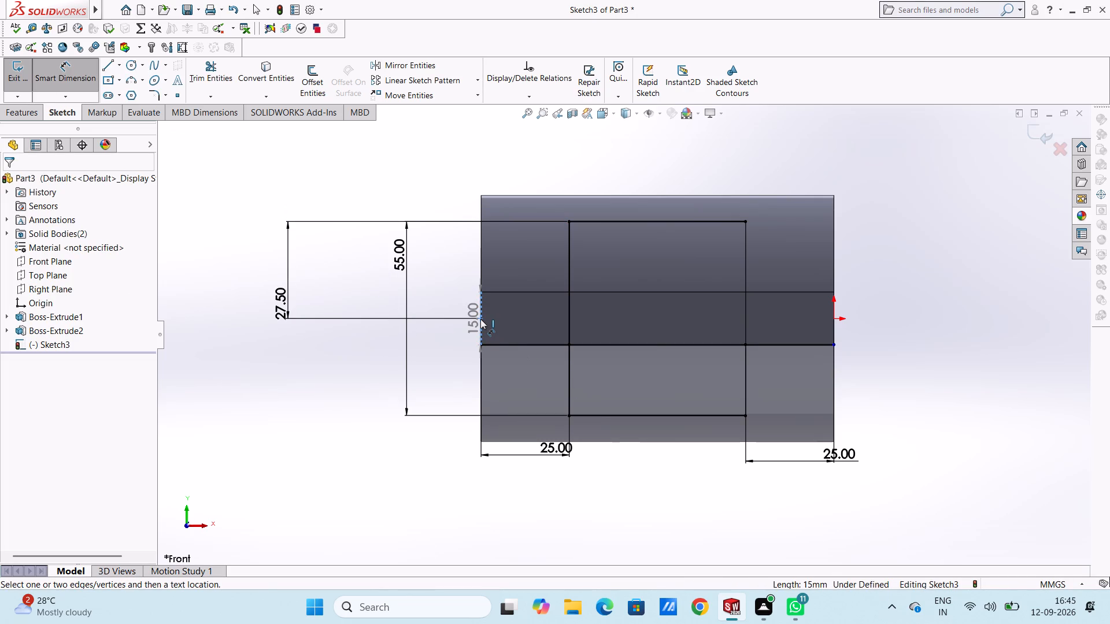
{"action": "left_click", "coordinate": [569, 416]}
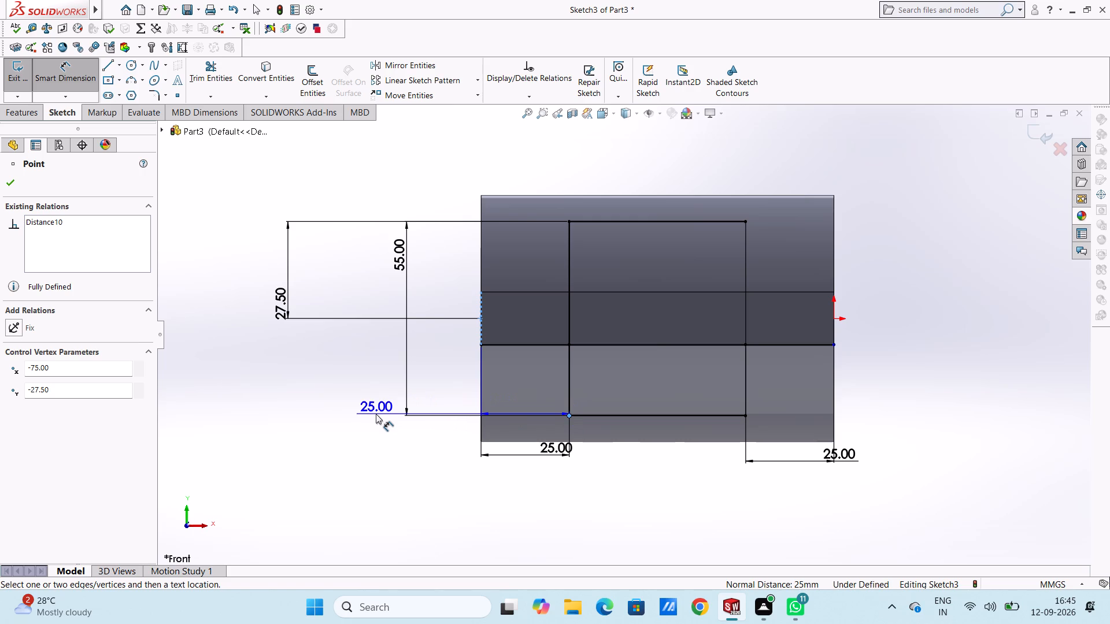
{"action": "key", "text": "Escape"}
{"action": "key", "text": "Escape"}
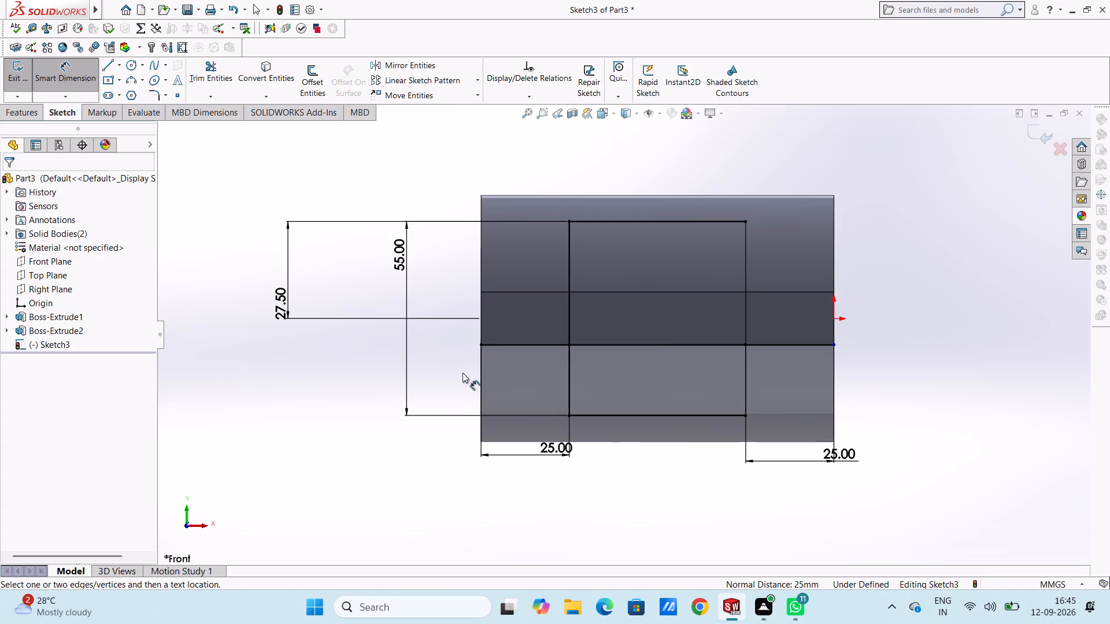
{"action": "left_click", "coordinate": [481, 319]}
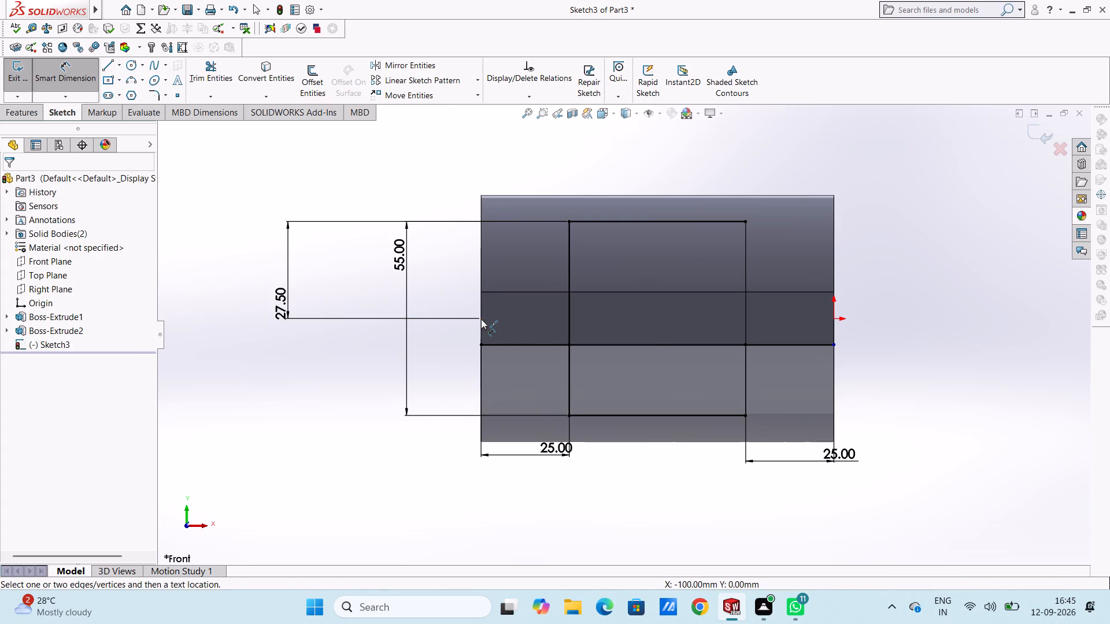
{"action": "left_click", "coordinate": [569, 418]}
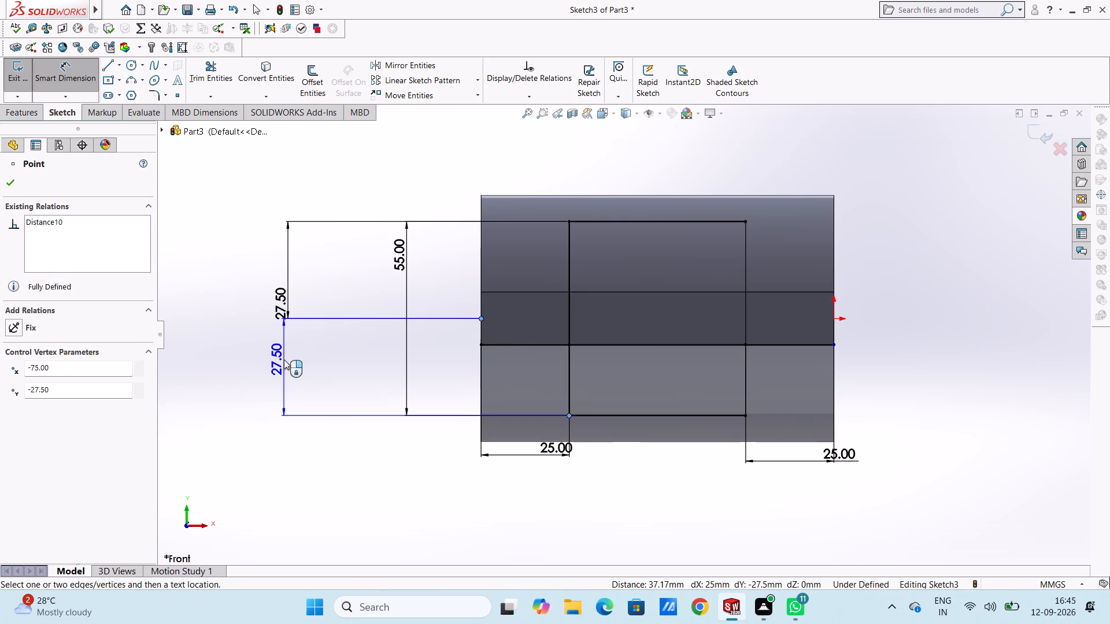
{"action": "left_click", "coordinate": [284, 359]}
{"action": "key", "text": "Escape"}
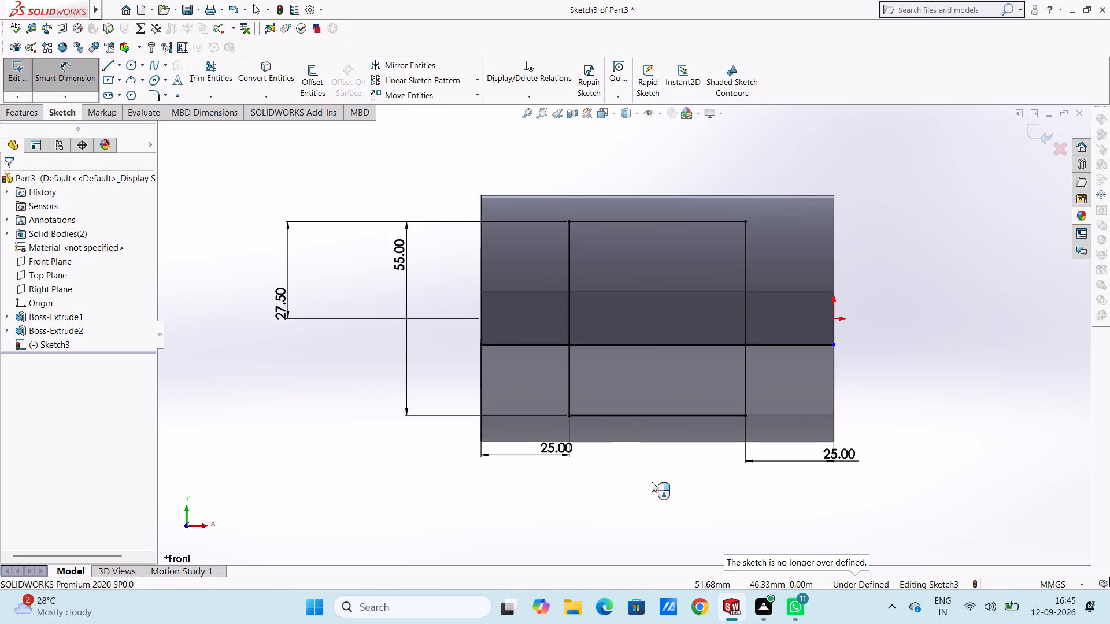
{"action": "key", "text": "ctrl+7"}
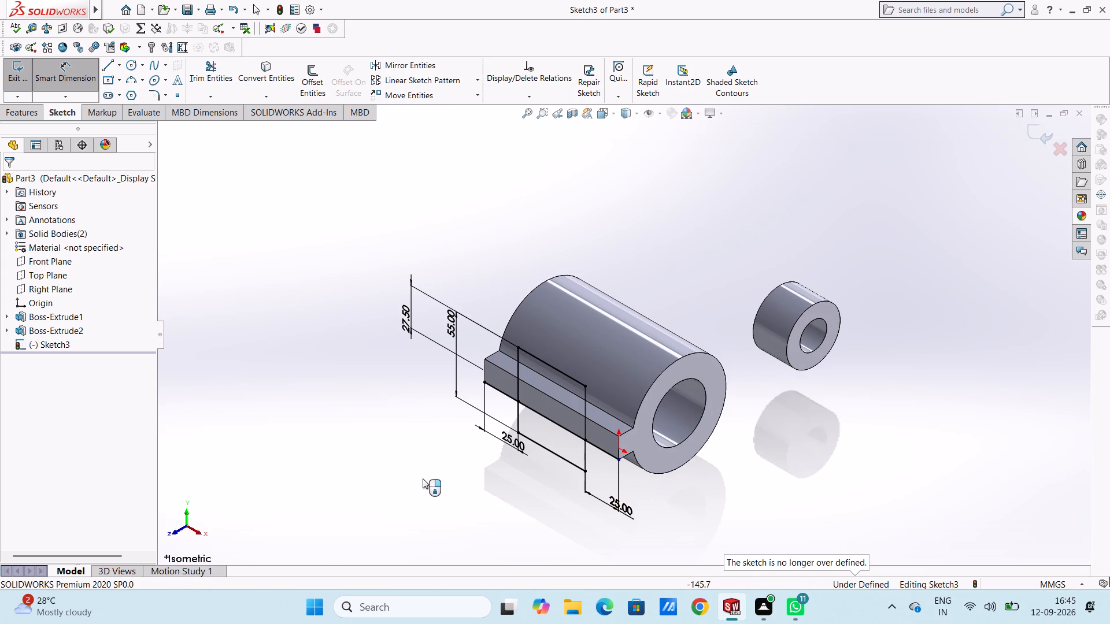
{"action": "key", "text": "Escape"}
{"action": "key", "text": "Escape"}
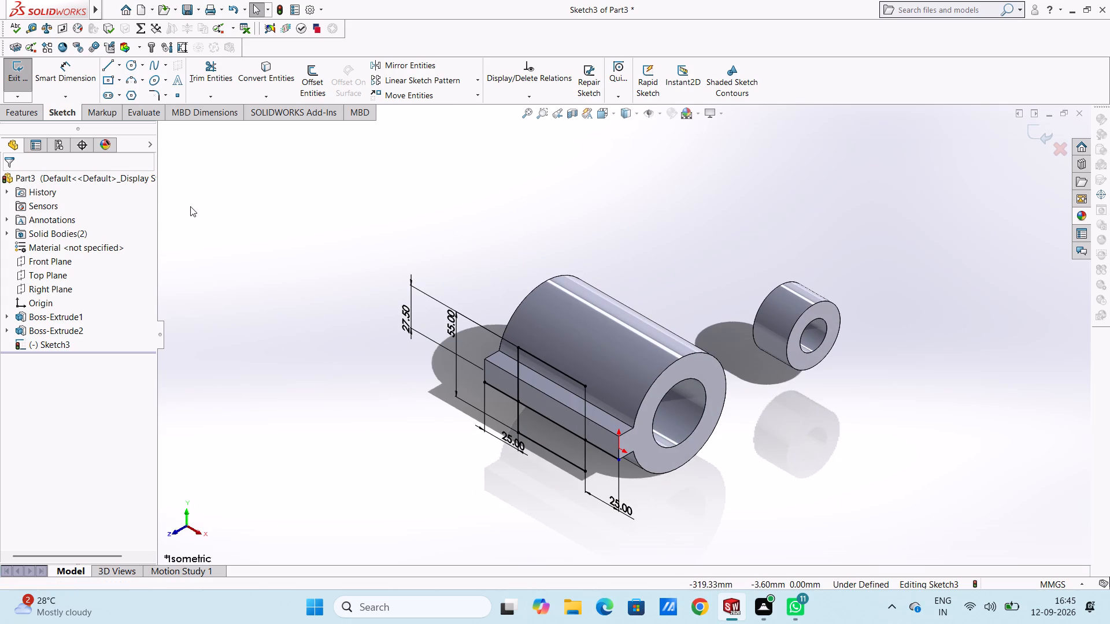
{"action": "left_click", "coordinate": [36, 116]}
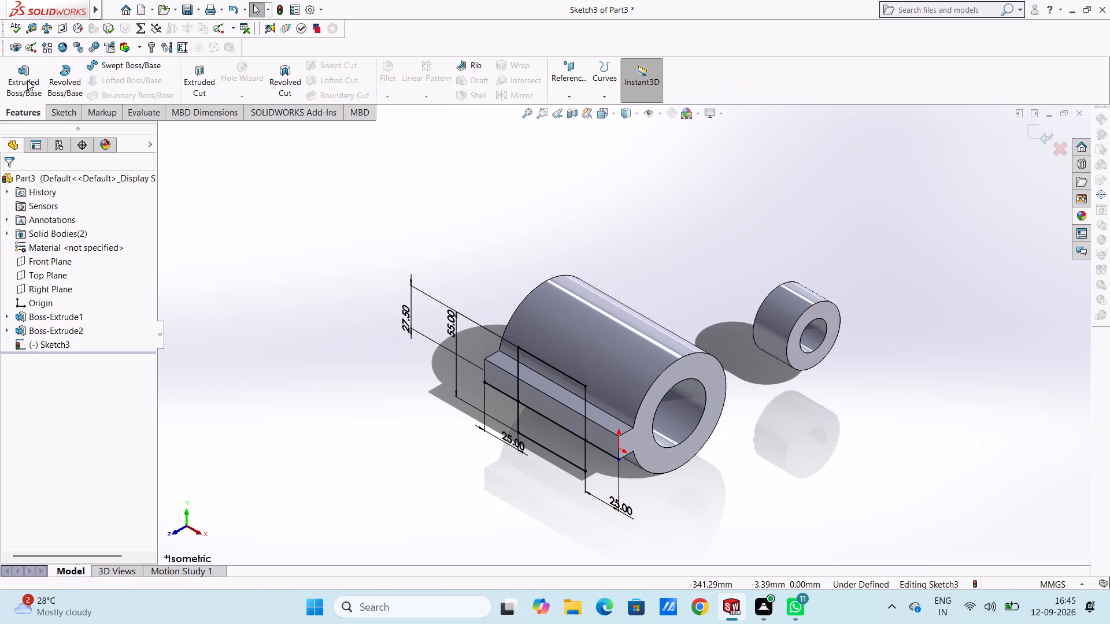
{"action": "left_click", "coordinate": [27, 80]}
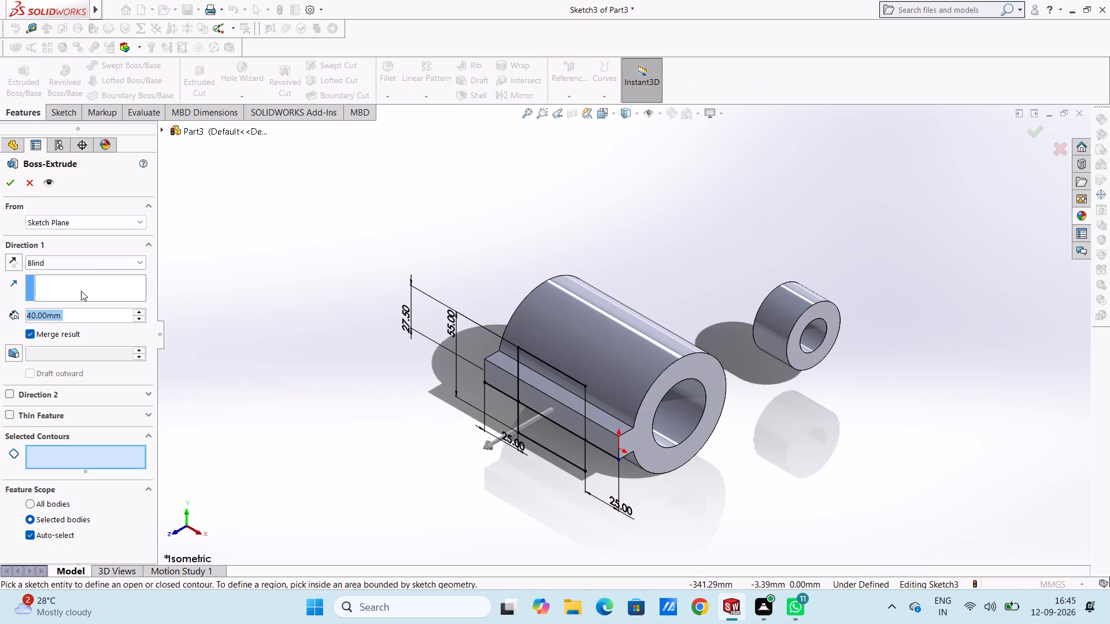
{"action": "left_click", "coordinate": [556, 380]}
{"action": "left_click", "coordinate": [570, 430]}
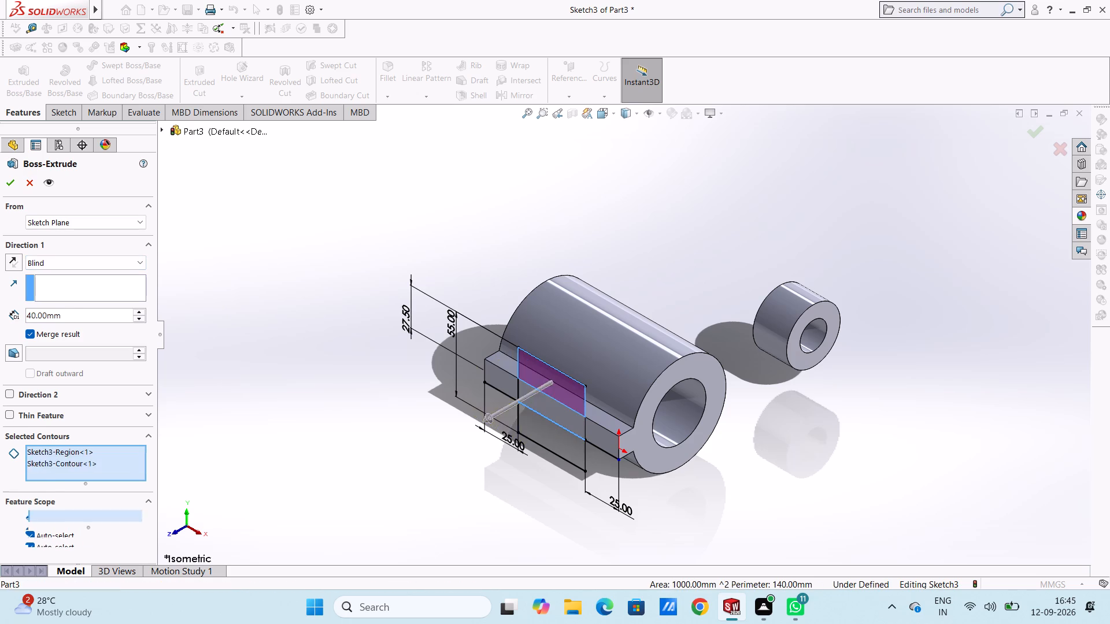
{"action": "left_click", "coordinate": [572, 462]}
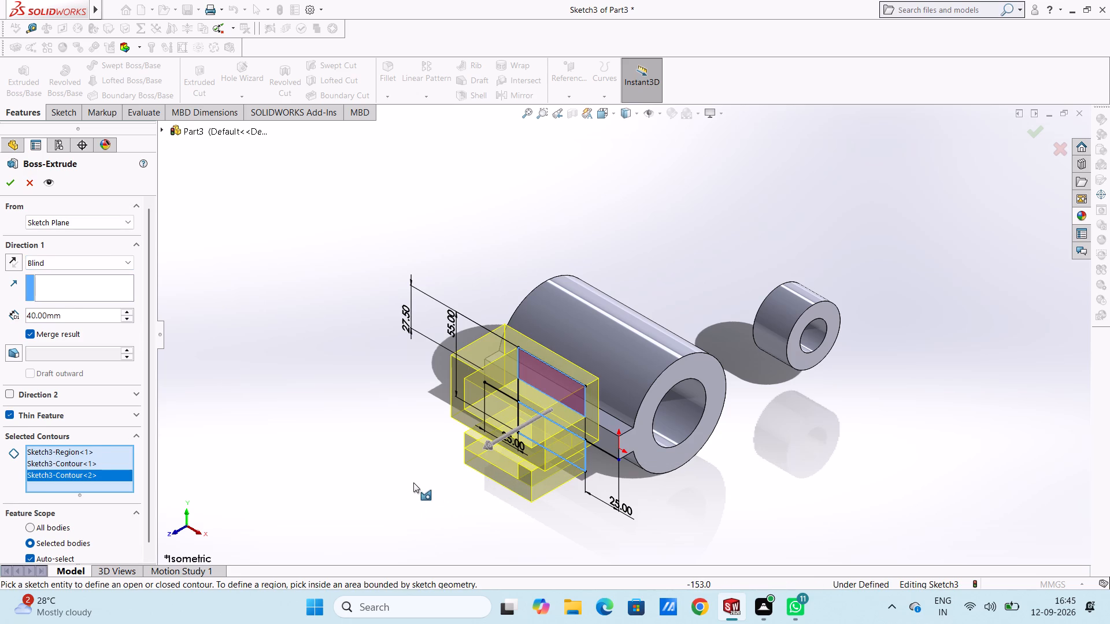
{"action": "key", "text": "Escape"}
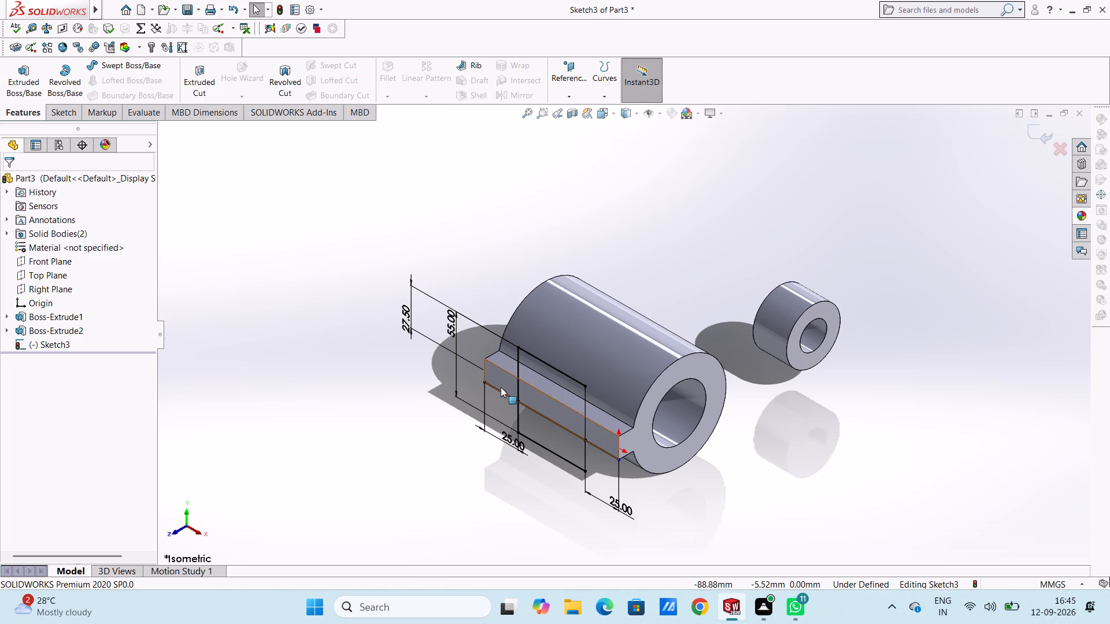
Delete the two horizontal line segments outside the rectangle, on either side of it along the tab's lower edge.
{"action": "left_click", "coordinate": [501, 392]}
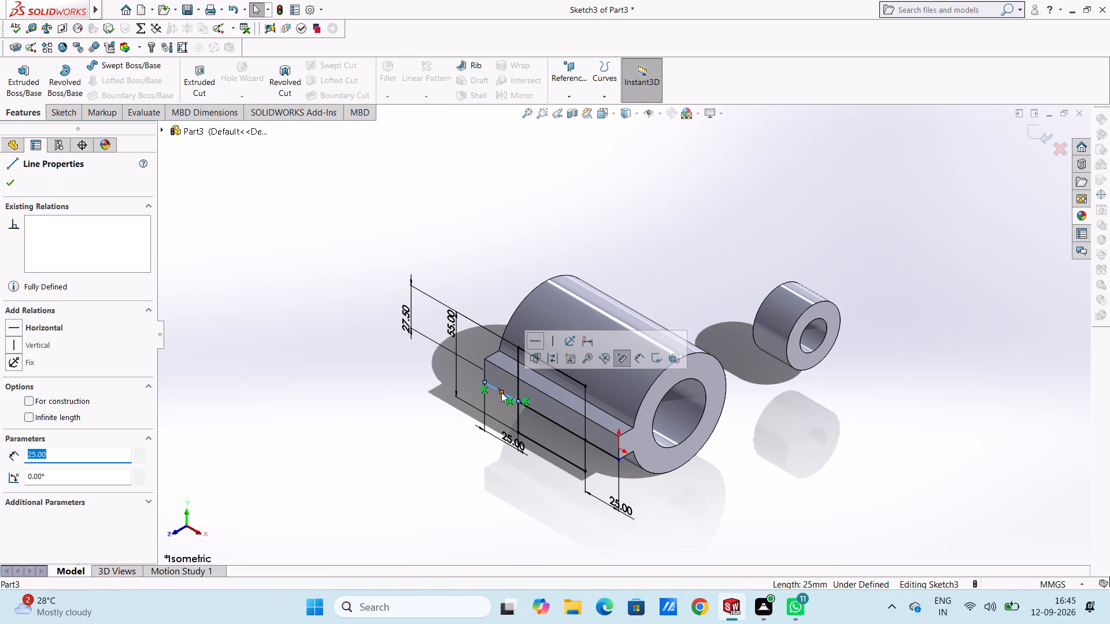
{"action": "key", "text": "Delete"}
{"action": "left_click", "coordinate": [604, 454]}
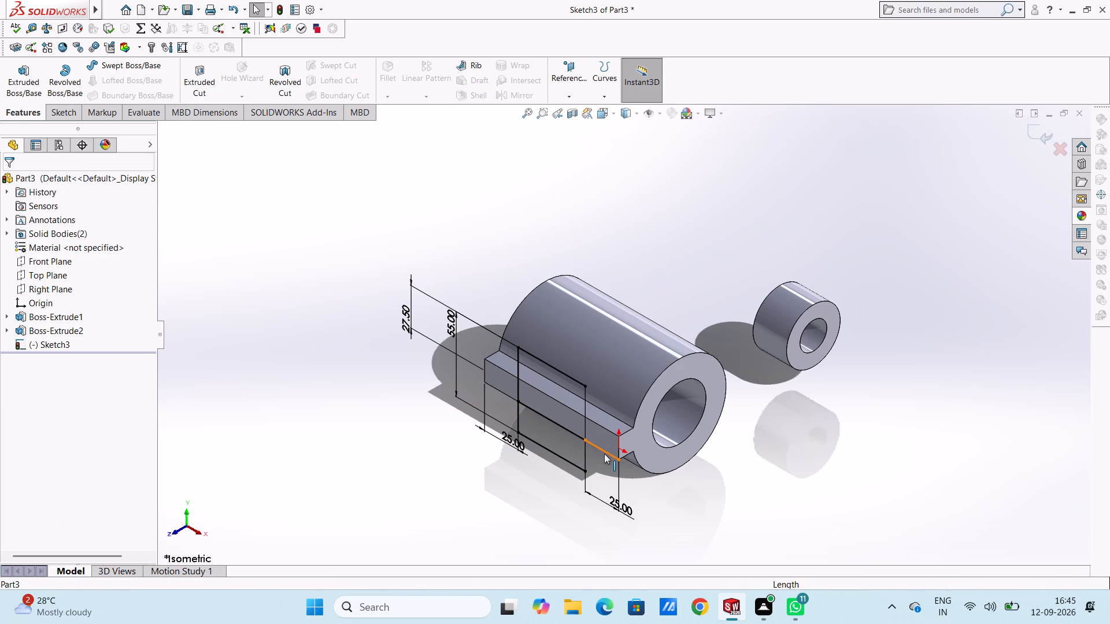
{"action": "key", "text": "Delete"}
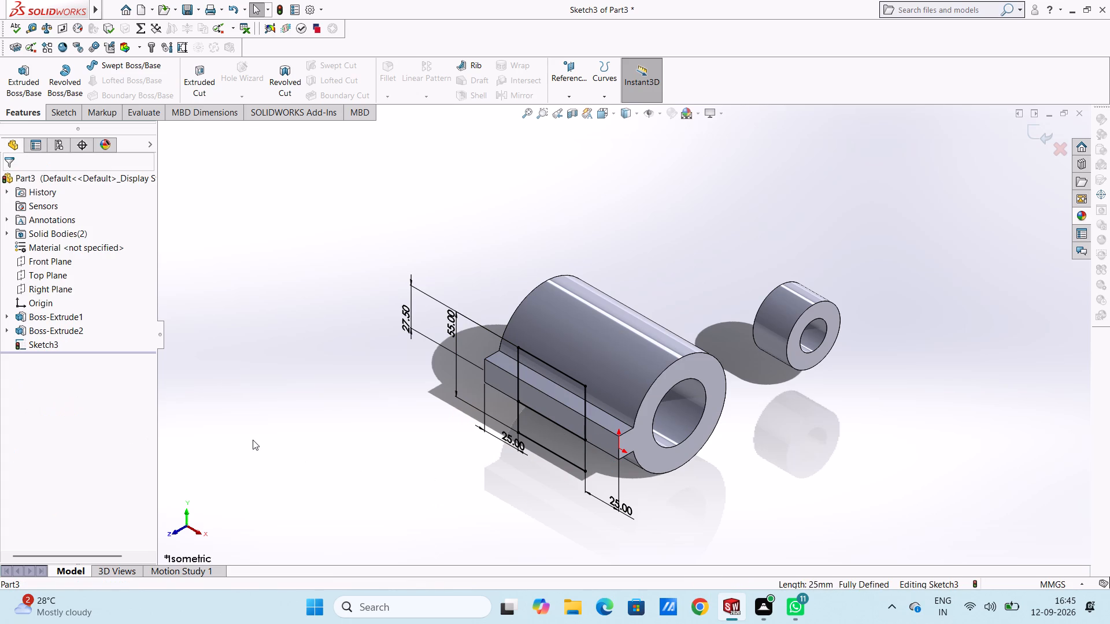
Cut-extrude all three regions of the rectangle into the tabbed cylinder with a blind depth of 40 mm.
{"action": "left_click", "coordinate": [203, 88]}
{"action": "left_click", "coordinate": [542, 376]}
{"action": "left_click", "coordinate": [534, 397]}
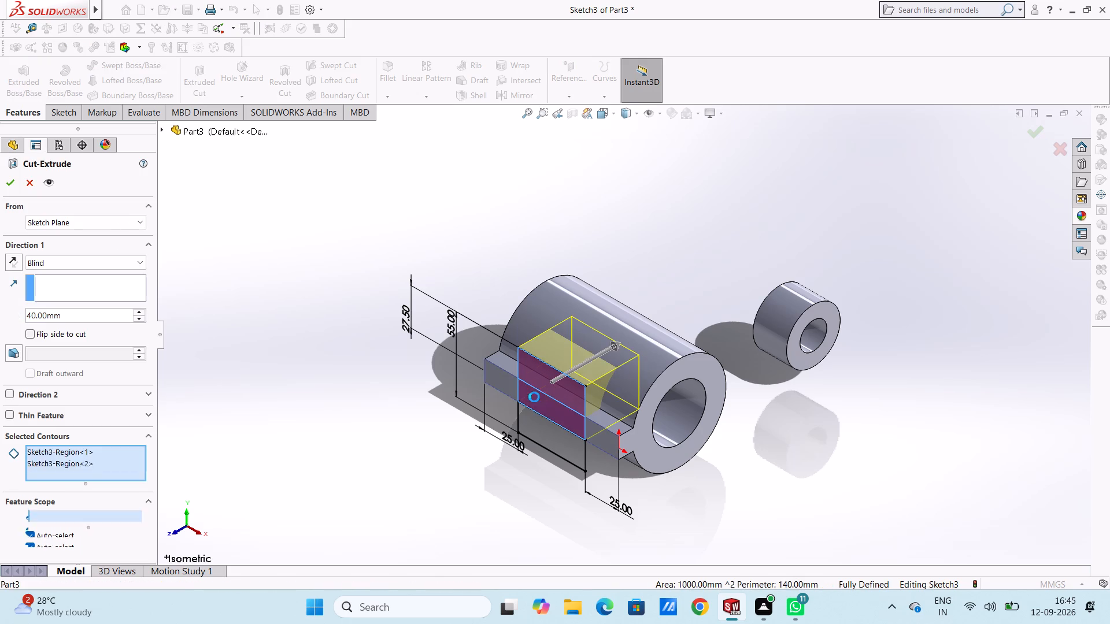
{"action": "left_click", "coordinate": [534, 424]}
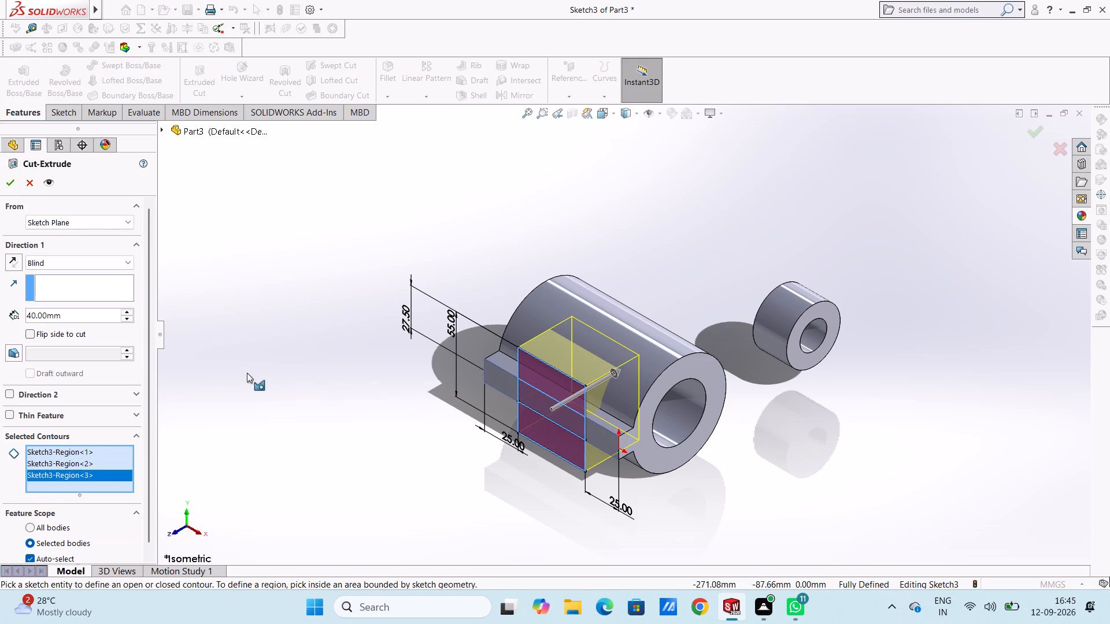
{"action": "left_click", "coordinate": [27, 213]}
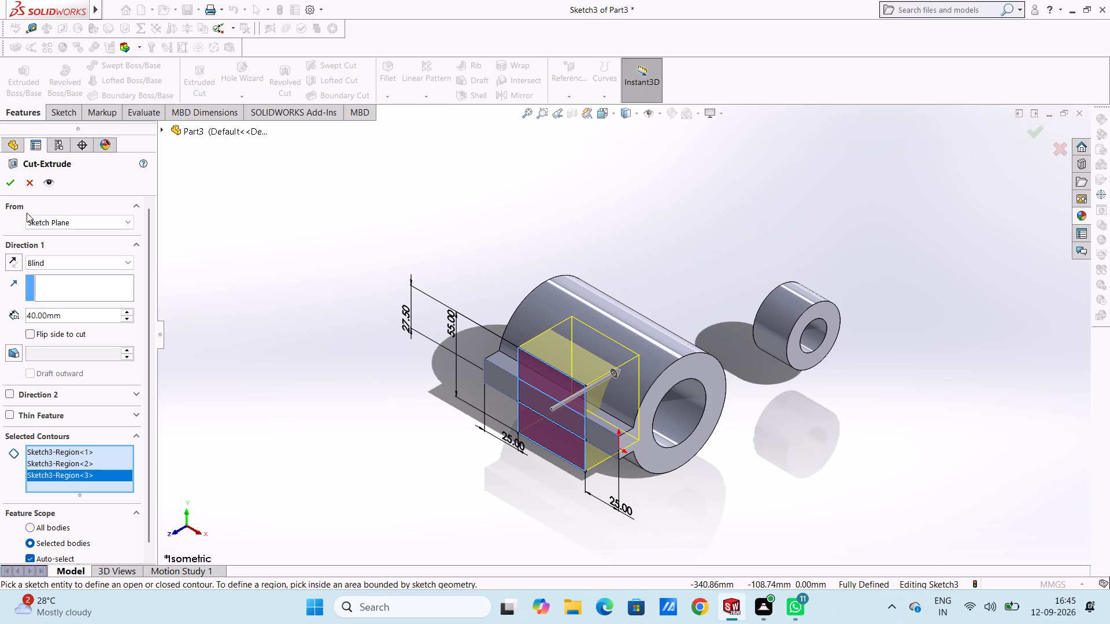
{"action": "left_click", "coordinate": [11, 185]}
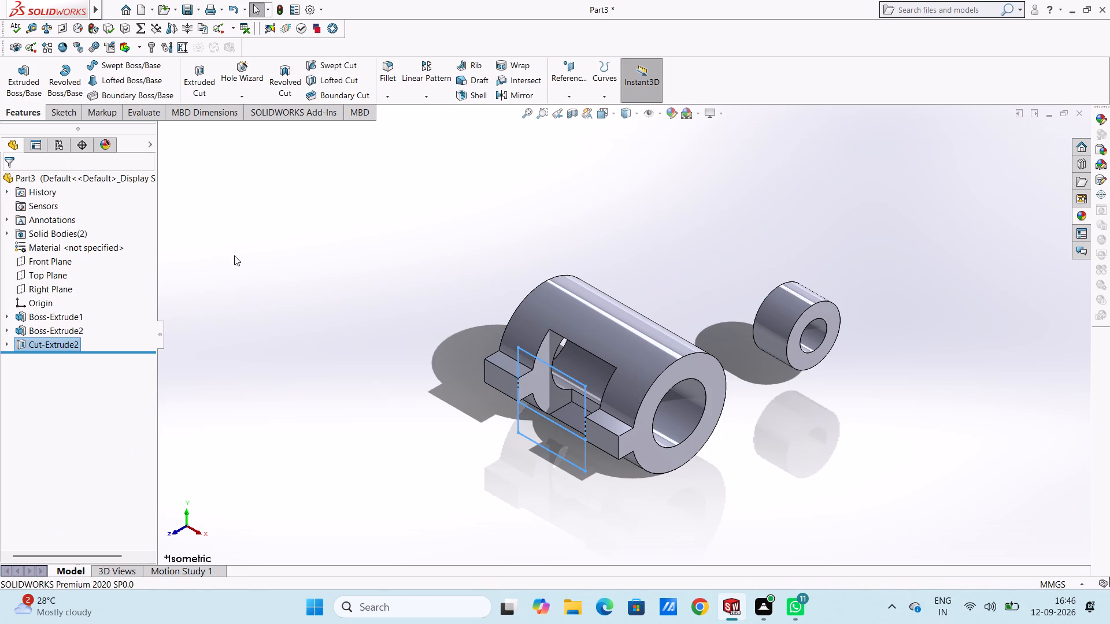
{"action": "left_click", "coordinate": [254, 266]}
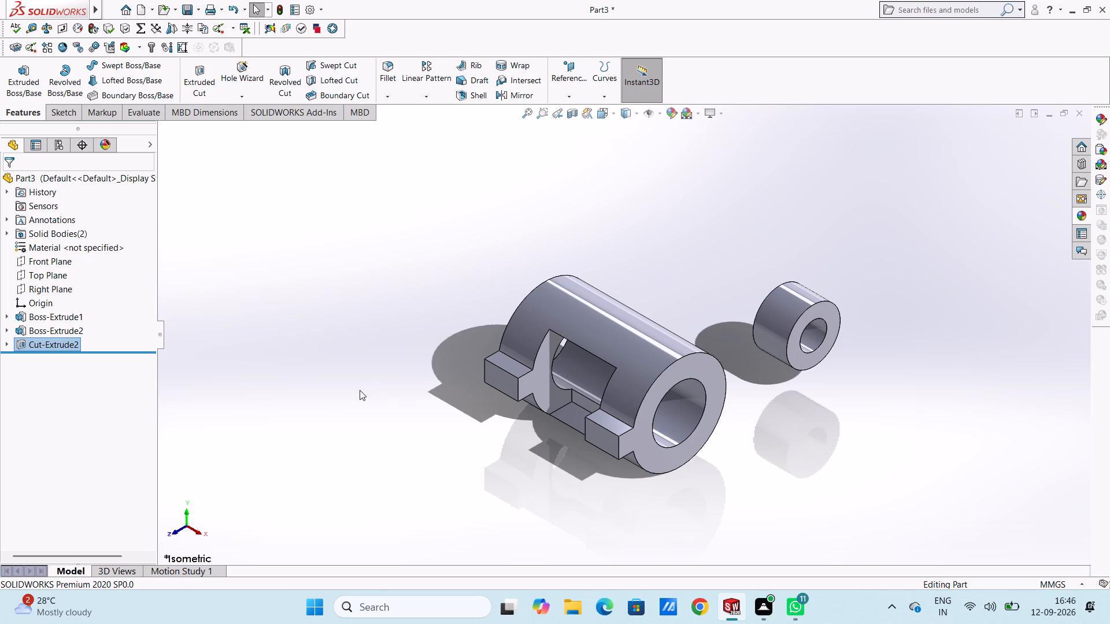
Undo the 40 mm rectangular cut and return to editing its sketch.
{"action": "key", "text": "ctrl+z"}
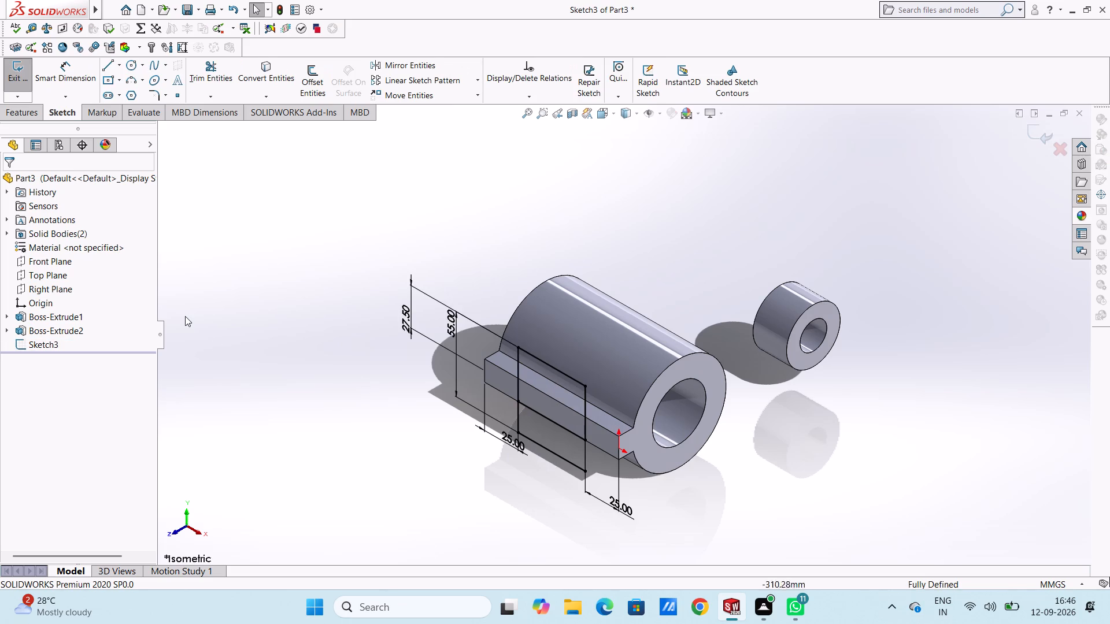
Cut-extrude all three regions of the rectangle into the tabbed cylinder with a blind depth of 50 mm.
{"action": "left_click", "coordinate": [27, 114]}
{"action": "left_click", "coordinate": [195, 73]}
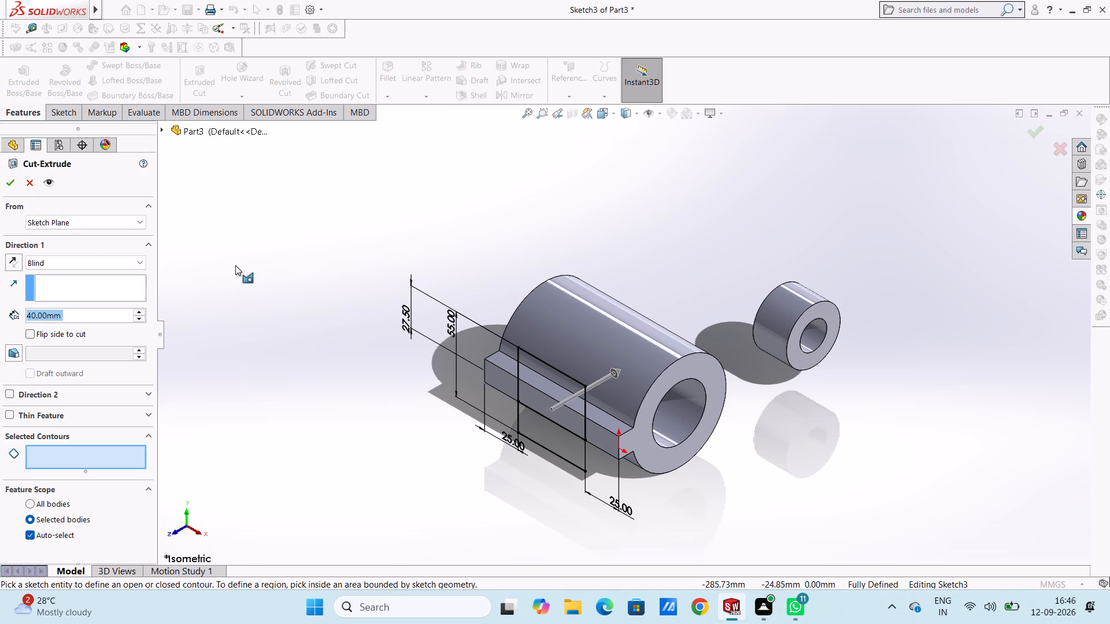
{"action": "type", "text": "50"}
{"action": "key", "text": "Return"}
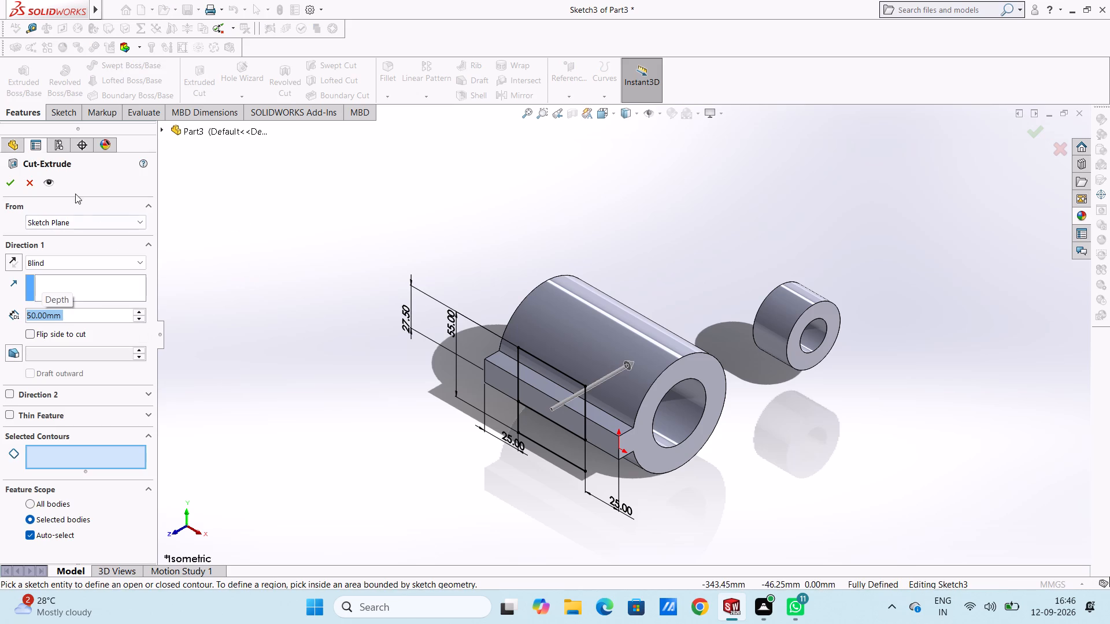
{"action": "left_click", "coordinate": [541, 384]}
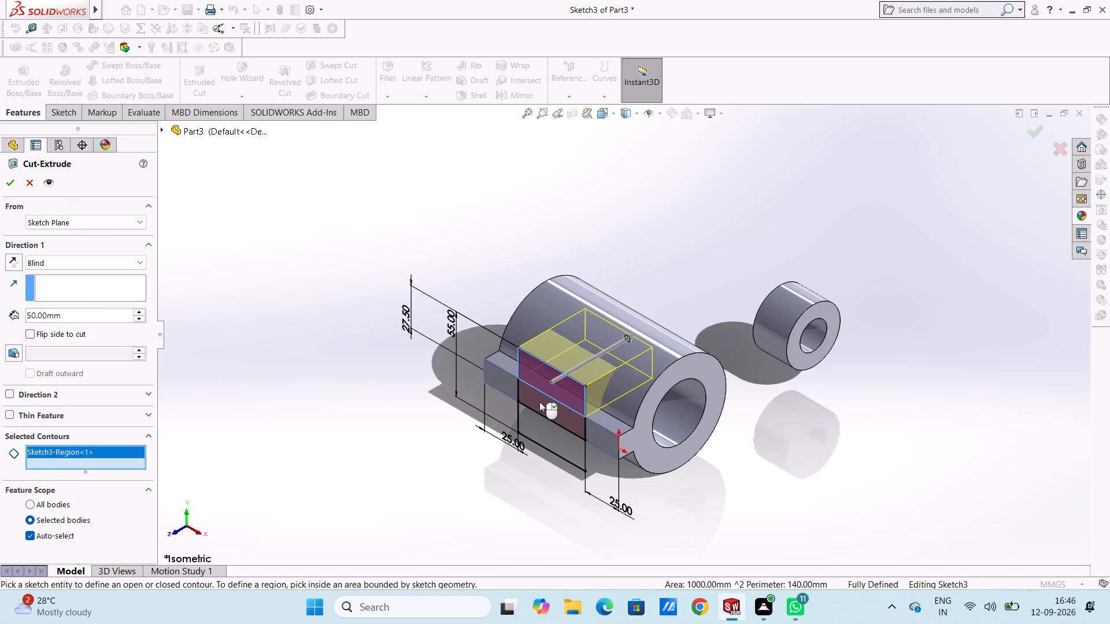
{"action": "left_click", "coordinate": [539, 402]}
{"action": "left_click", "coordinate": [544, 436]}
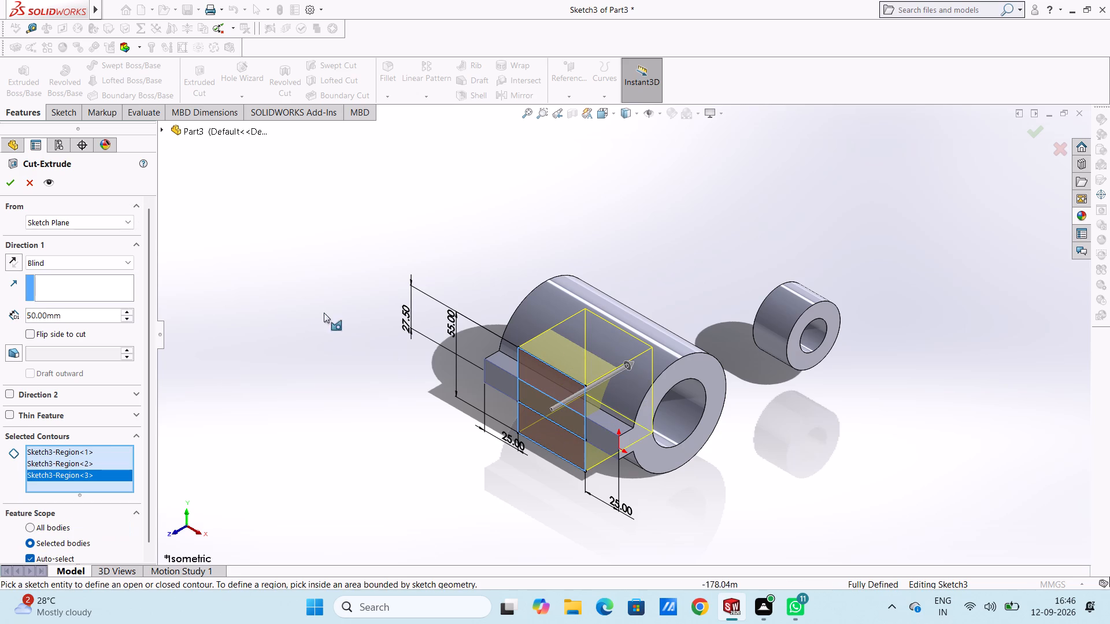
{"action": "left_click", "coordinate": [11, 190]}
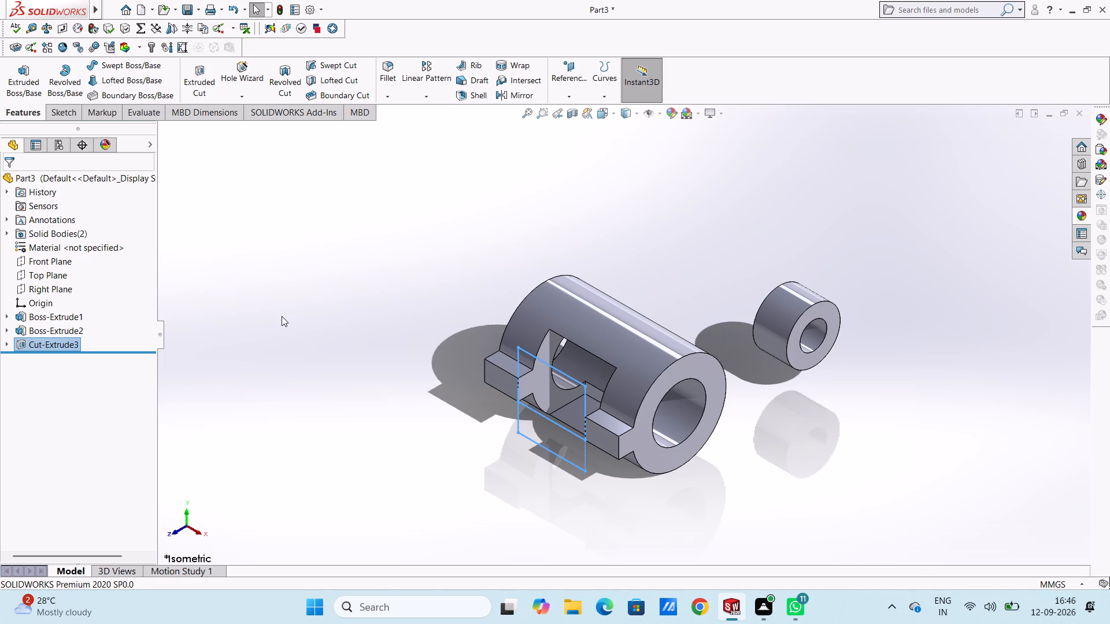
Examine the rectangular opening in the tabbed cylinder from several angles, including its end and tab side.
{"action": "right_click", "coordinate": [282, 316]}
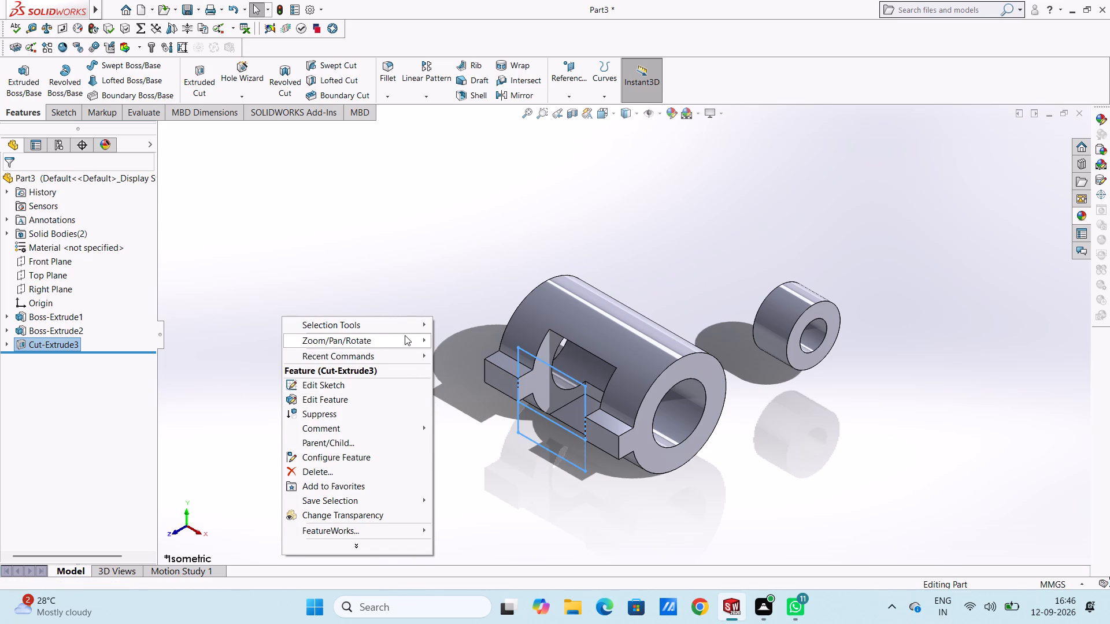
{"action": "left_click", "coordinate": [483, 396]}
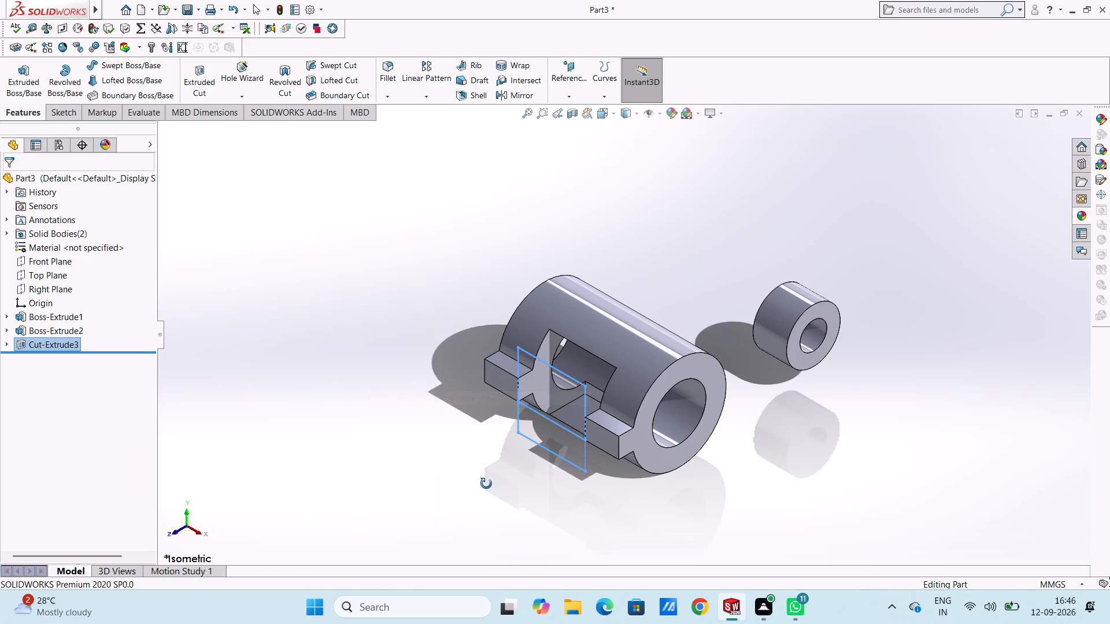
{"action": "left_click_drag", "start_coordinate": [486, 484], "coordinate": [489, 384]}
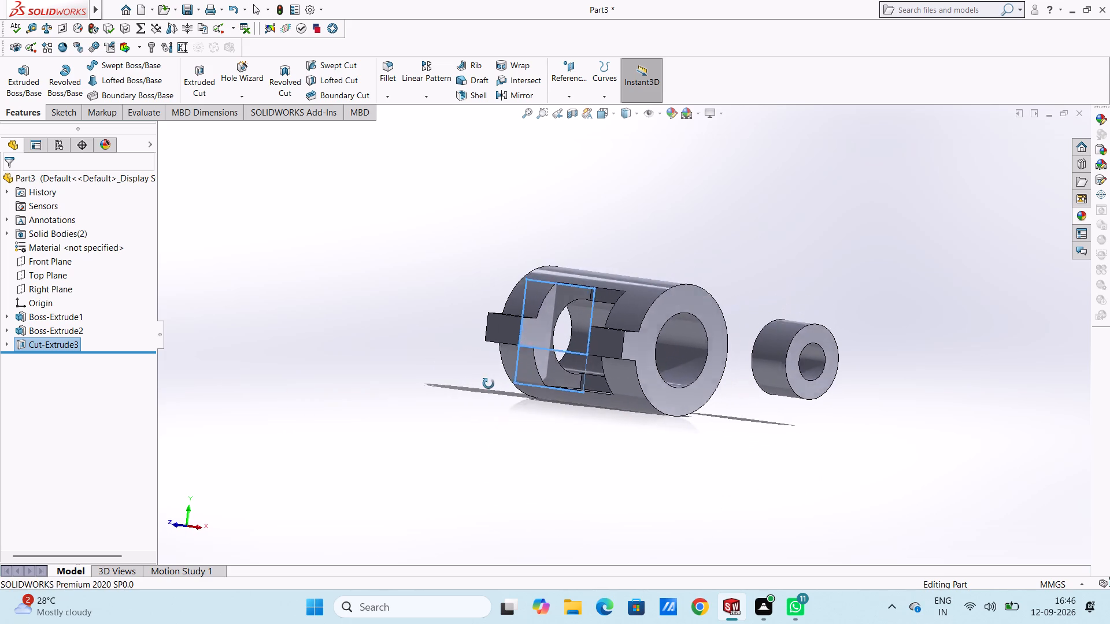
{"action": "left_click_drag", "start_coordinate": [489, 384], "coordinate": [434, 391]}
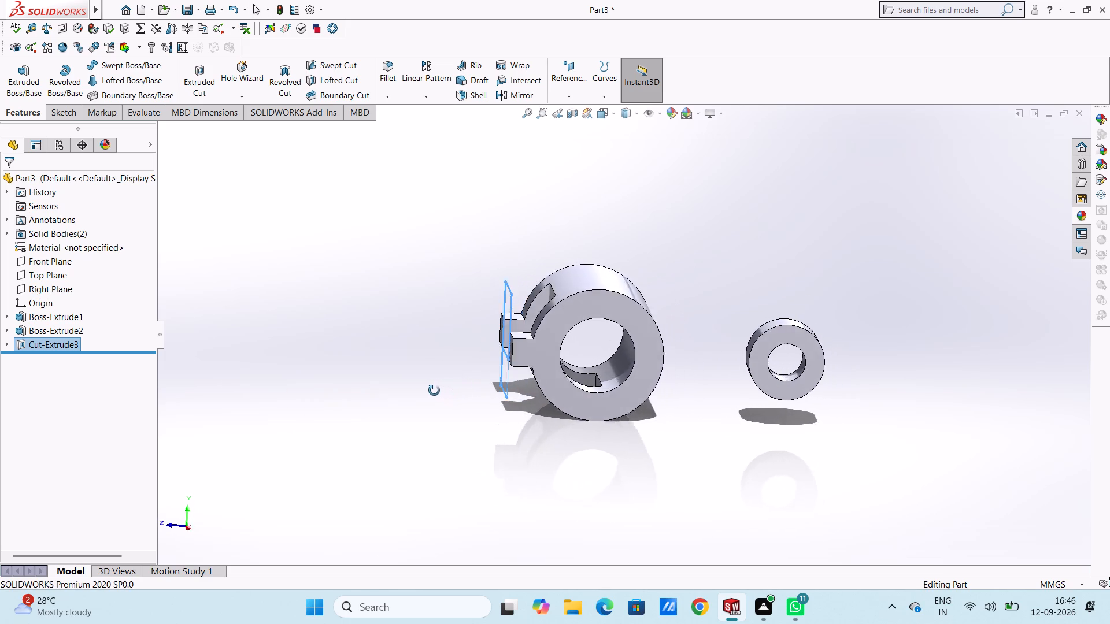
{"action": "left_click_drag", "start_coordinate": [434, 391], "coordinate": [458, 452]}
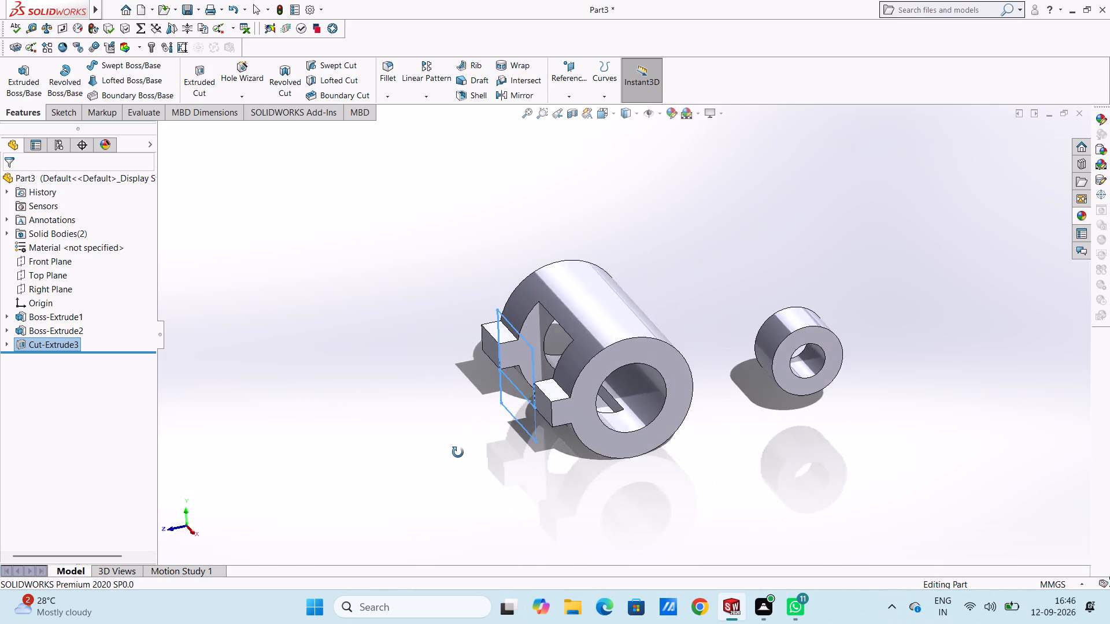
{"action": "left_click_drag", "start_coordinate": [458, 452], "coordinate": [478, 420]}
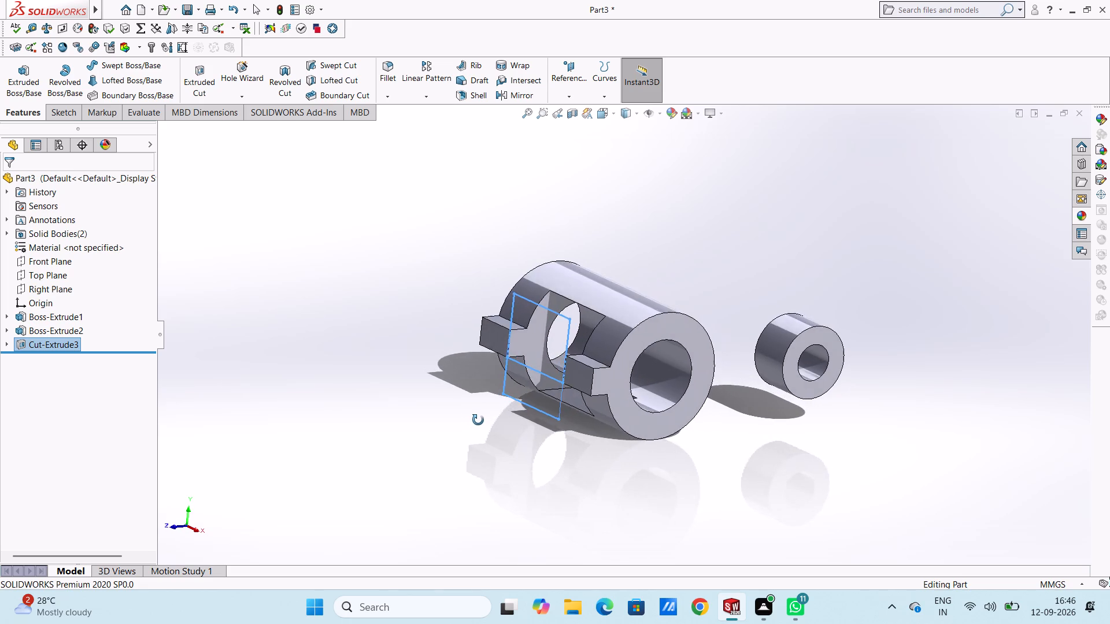
{"action": "left_click_drag", "start_coordinate": [478, 420], "coordinate": [498, 430]}
{"action": "left_click_drag", "start_coordinate": [491, 427], "coordinate": [482, 437]}
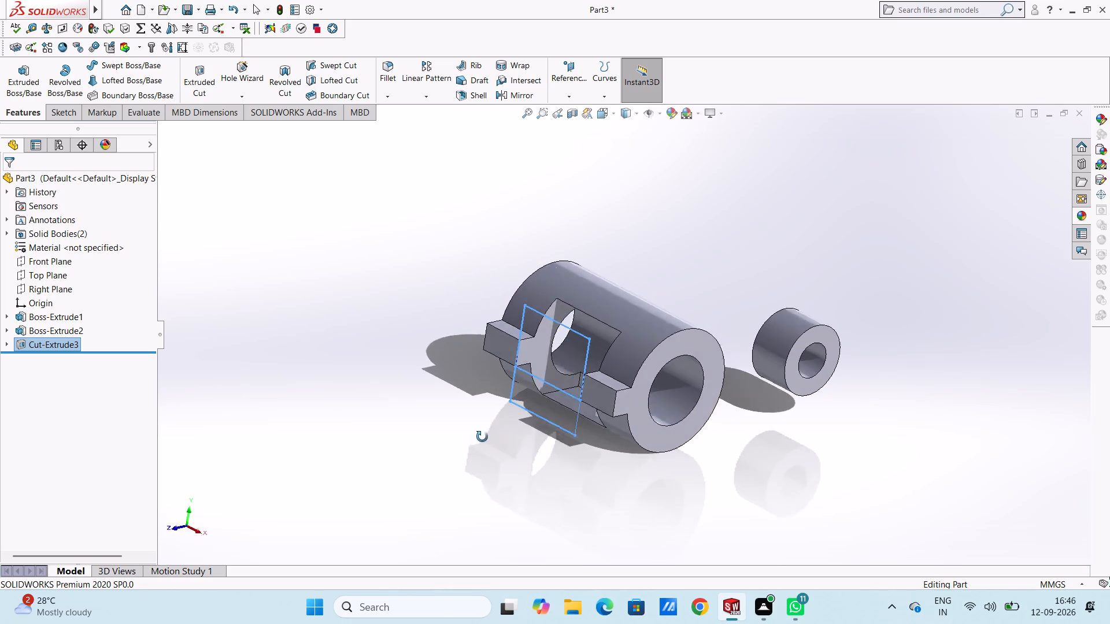
{"action": "left_click_drag", "start_coordinate": [482, 437], "coordinate": [475, 464]}
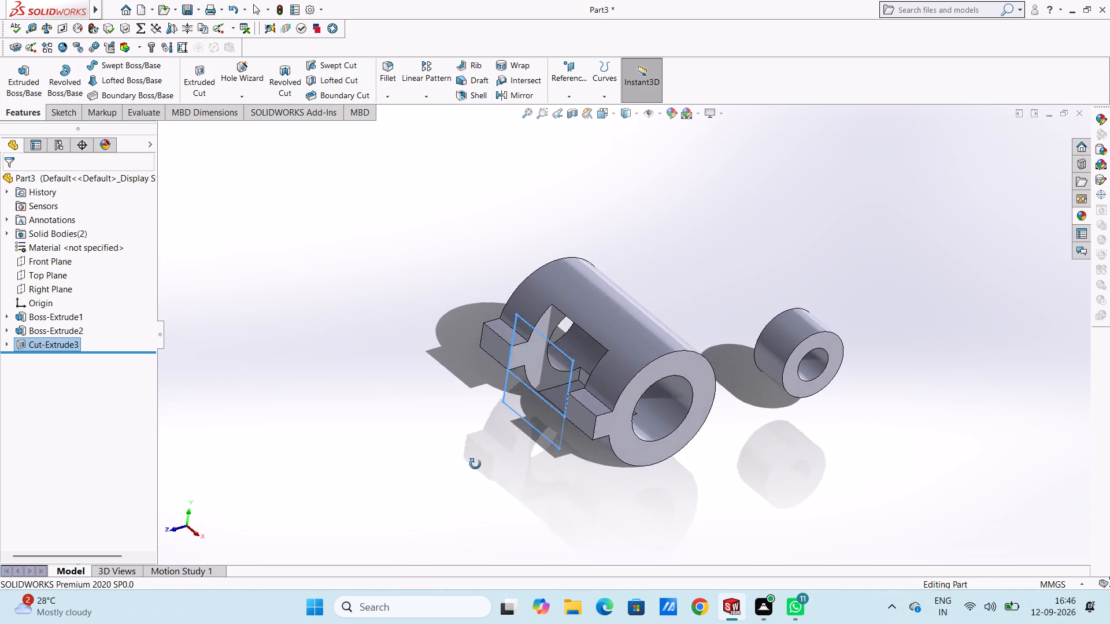
{"action": "left_click_drag", "start_coordinate": [475, 464], "coordinate": [484, 466]}
{"action": "key", "text": "Escape"}
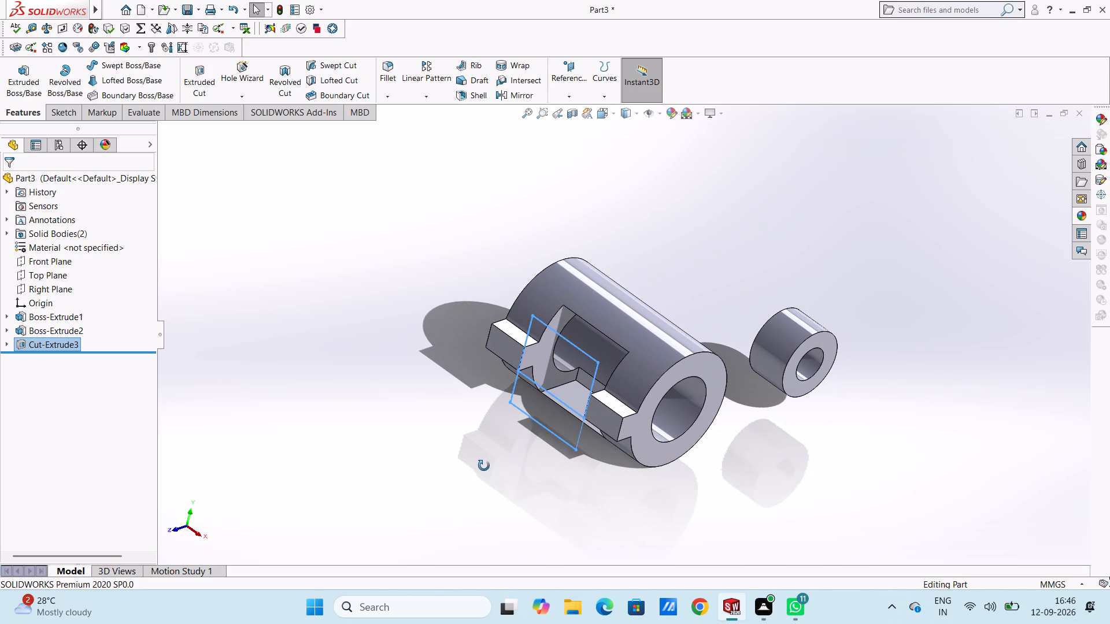
Undo the 50 mm deep rectangular cut and return to editing its sketch.
{"action": "key", "text": "ctrl+z"}
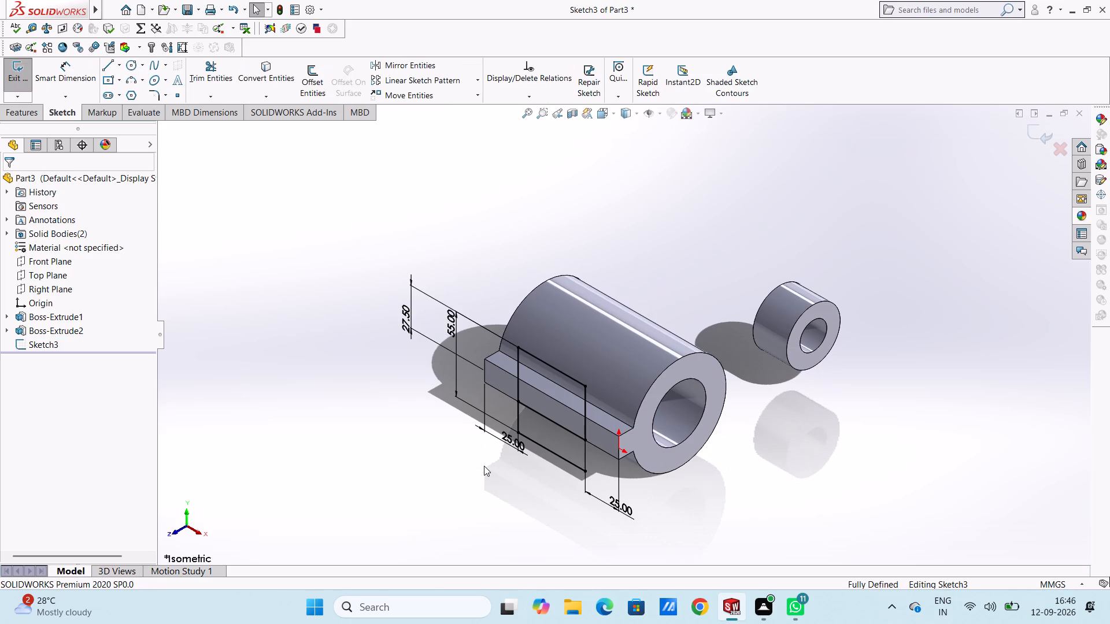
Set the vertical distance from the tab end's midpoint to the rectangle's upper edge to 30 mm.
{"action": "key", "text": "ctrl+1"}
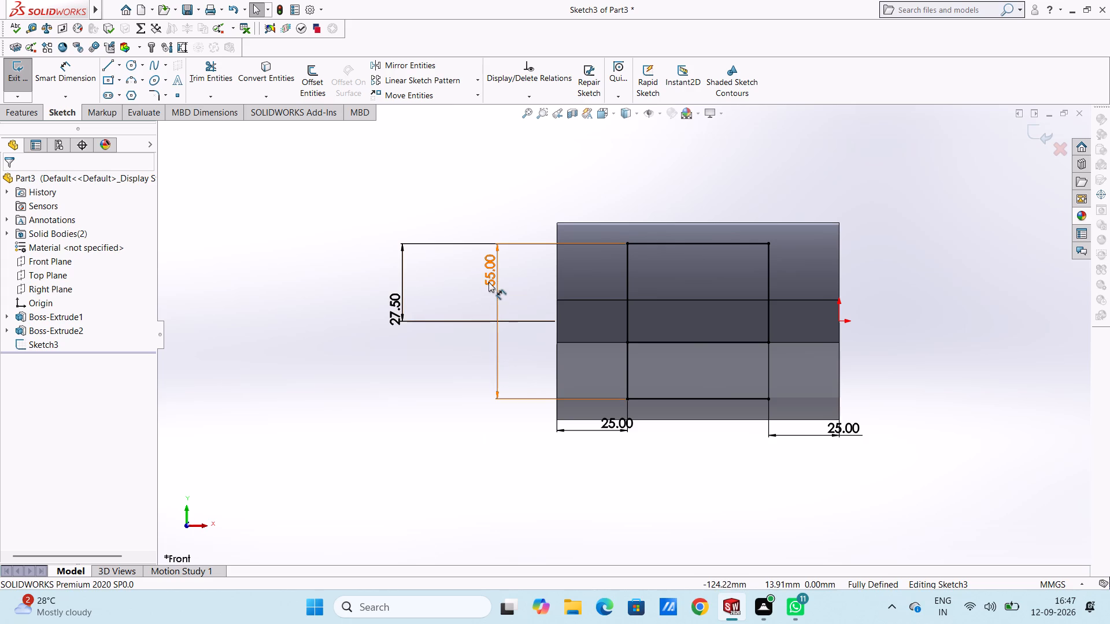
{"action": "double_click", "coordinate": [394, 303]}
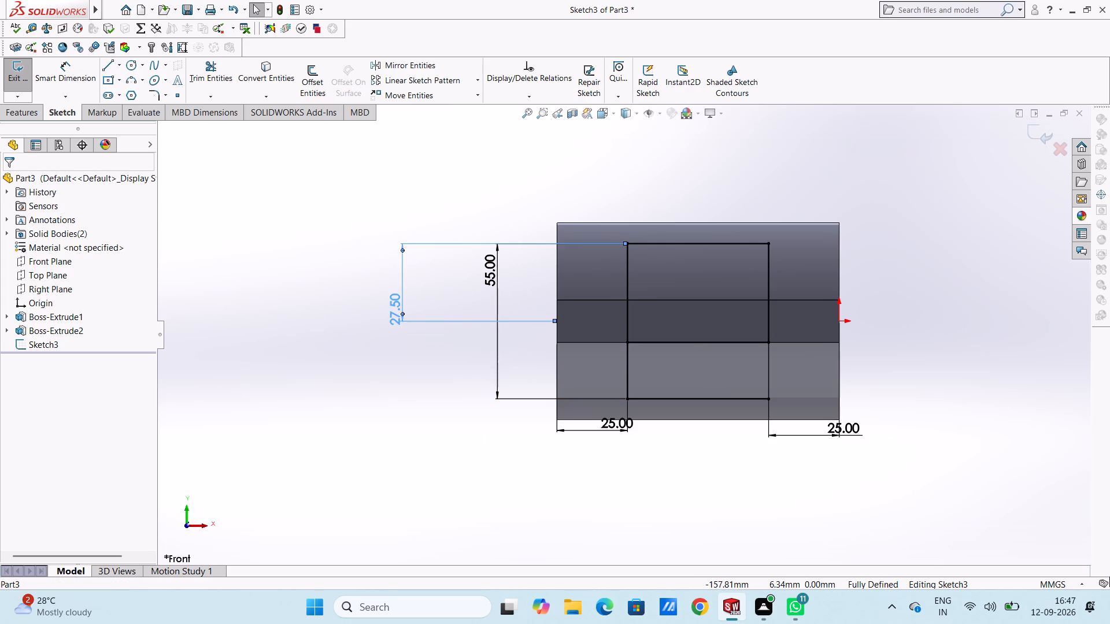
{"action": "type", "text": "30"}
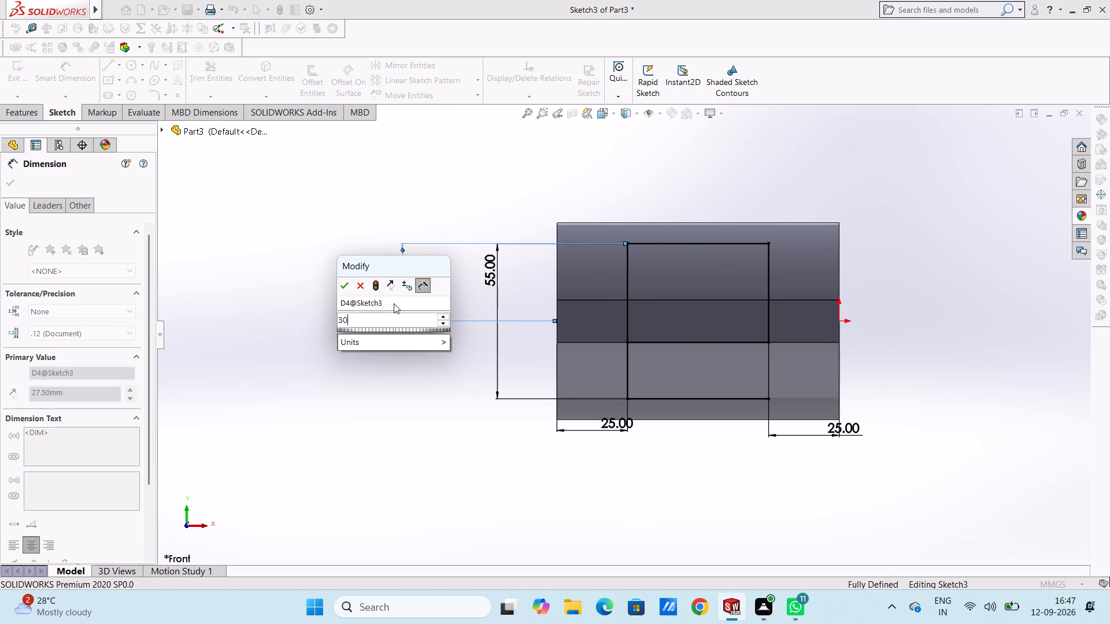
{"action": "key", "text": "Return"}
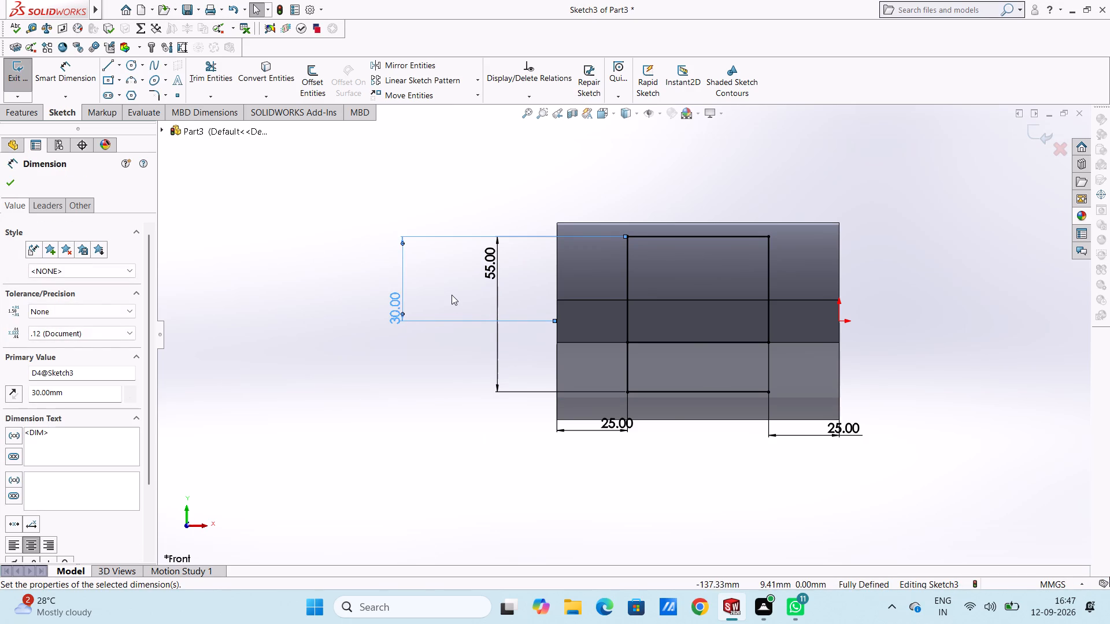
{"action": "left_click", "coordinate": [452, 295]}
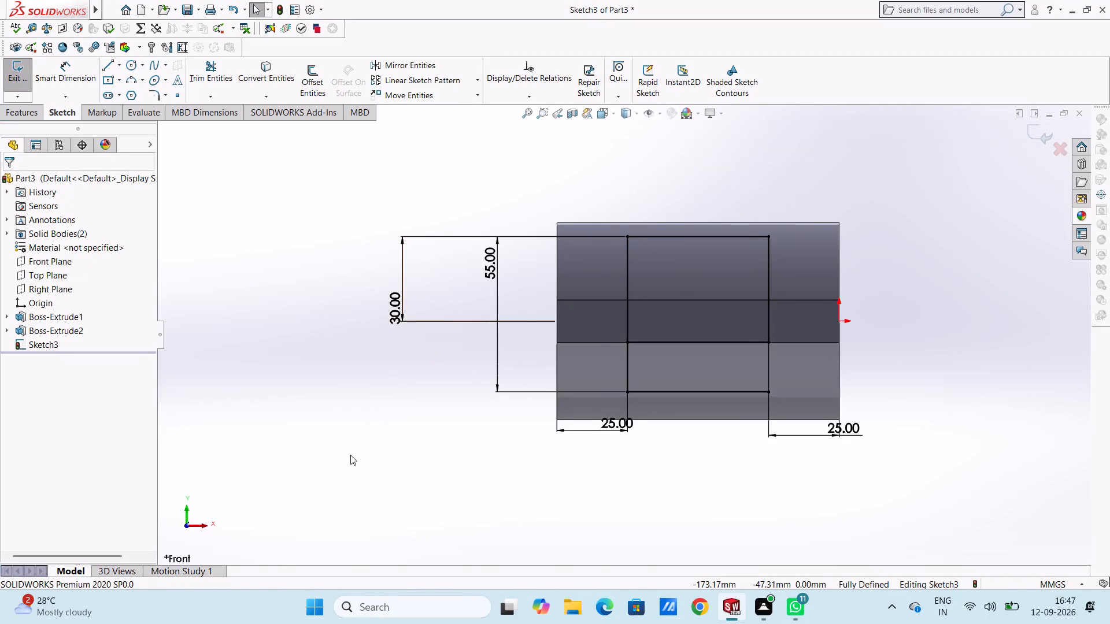
Set the vertical distance from the tab end's midpoint to the rectangle's upper edge to 35 mm.
{"action": "key", "text": "ctrl+7"}
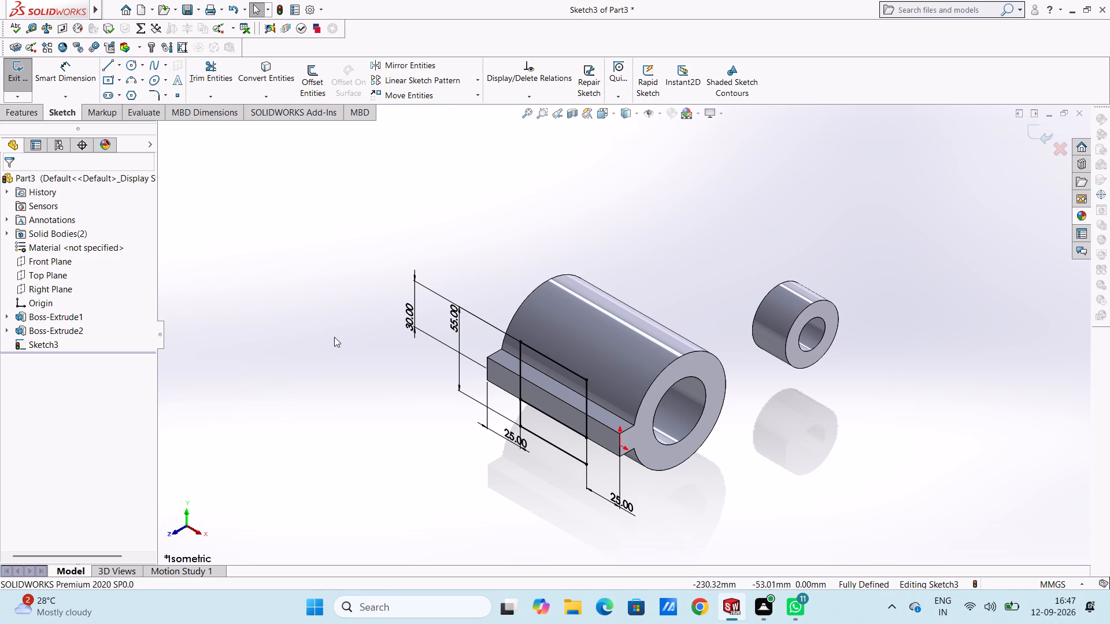
{"action": "double_click", "coordinate": [411, 320]}
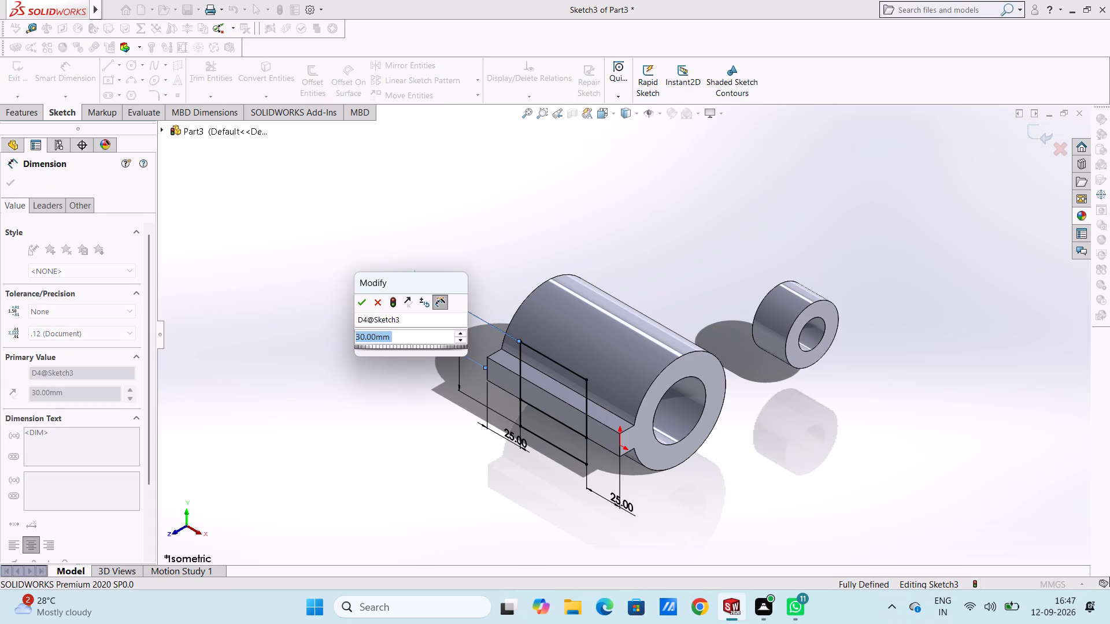
{"action": "key", "text": "3"}
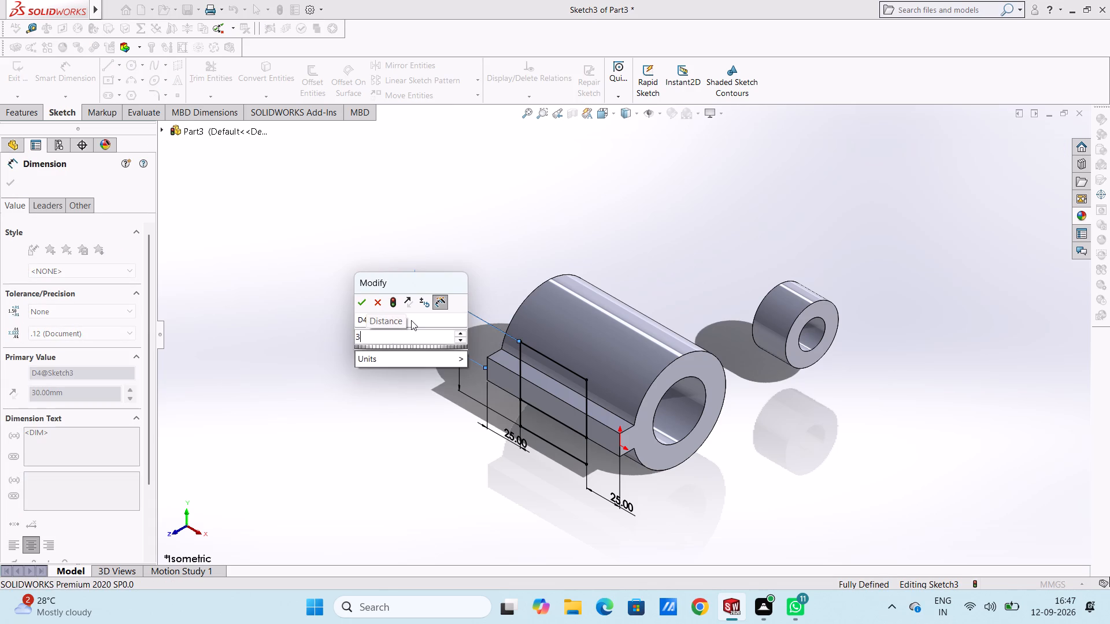
{"action": "key", "text": "5"}
{"action": "key", "text": "Return"}
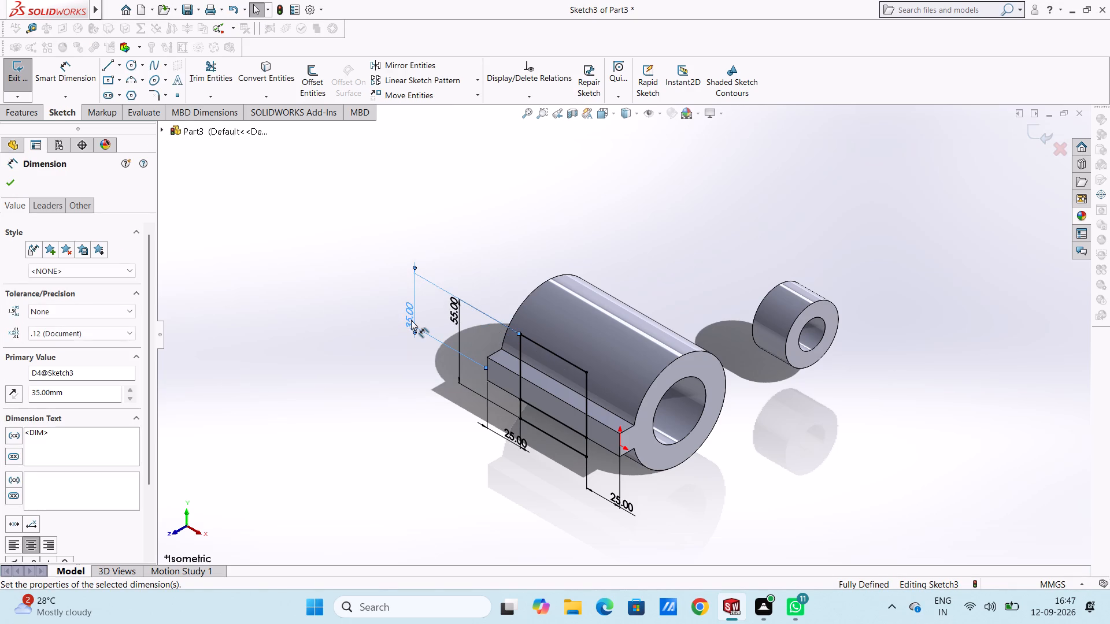
{"action": "left_click", "coordinate": [336, 281]}
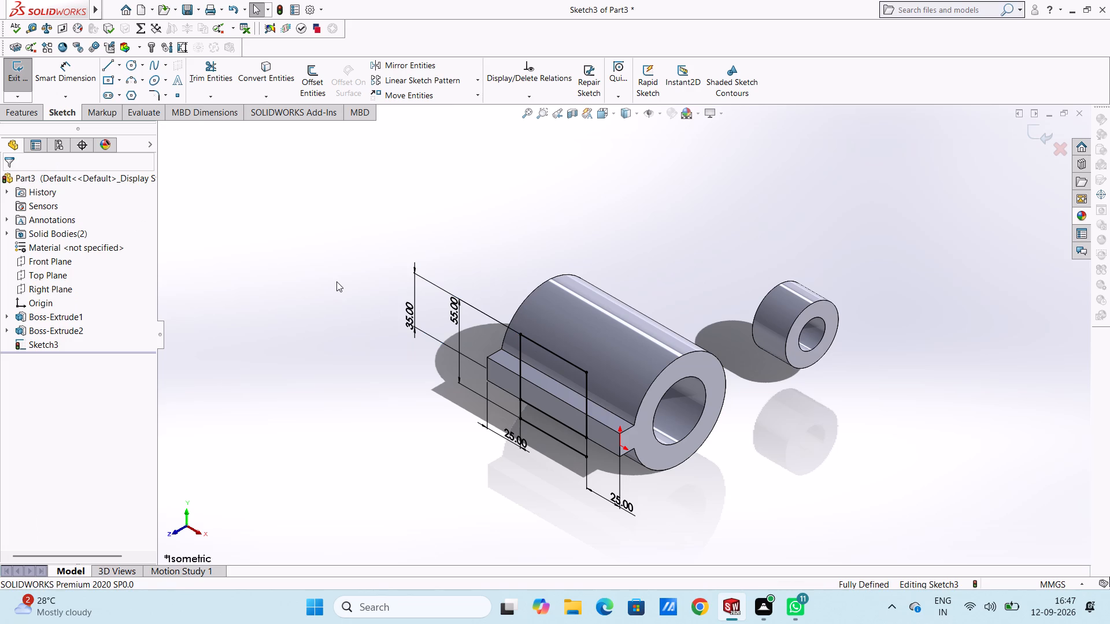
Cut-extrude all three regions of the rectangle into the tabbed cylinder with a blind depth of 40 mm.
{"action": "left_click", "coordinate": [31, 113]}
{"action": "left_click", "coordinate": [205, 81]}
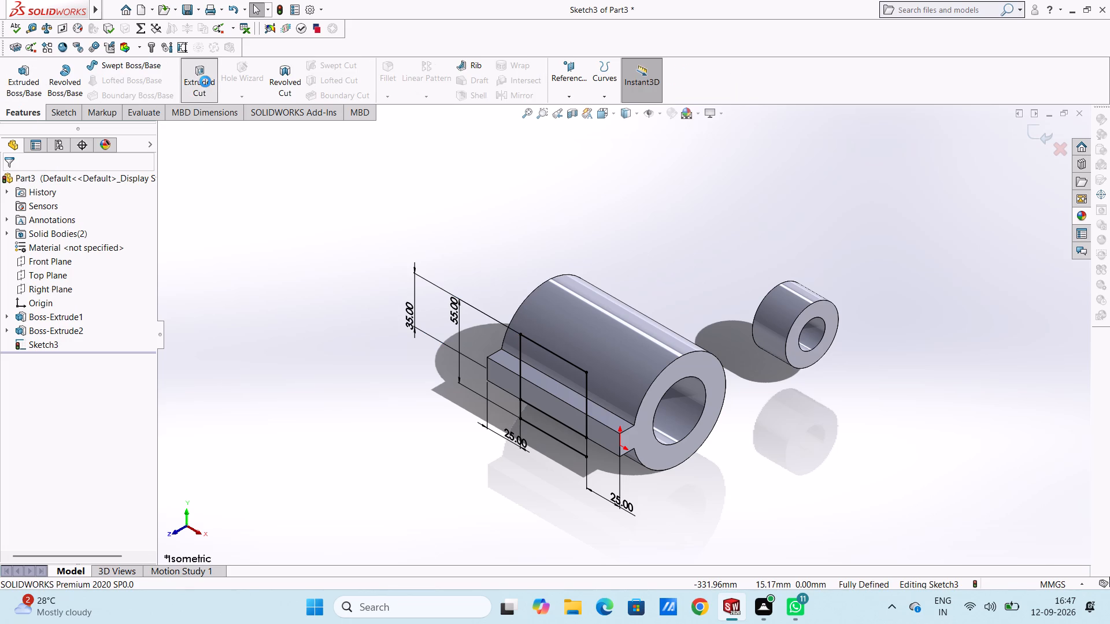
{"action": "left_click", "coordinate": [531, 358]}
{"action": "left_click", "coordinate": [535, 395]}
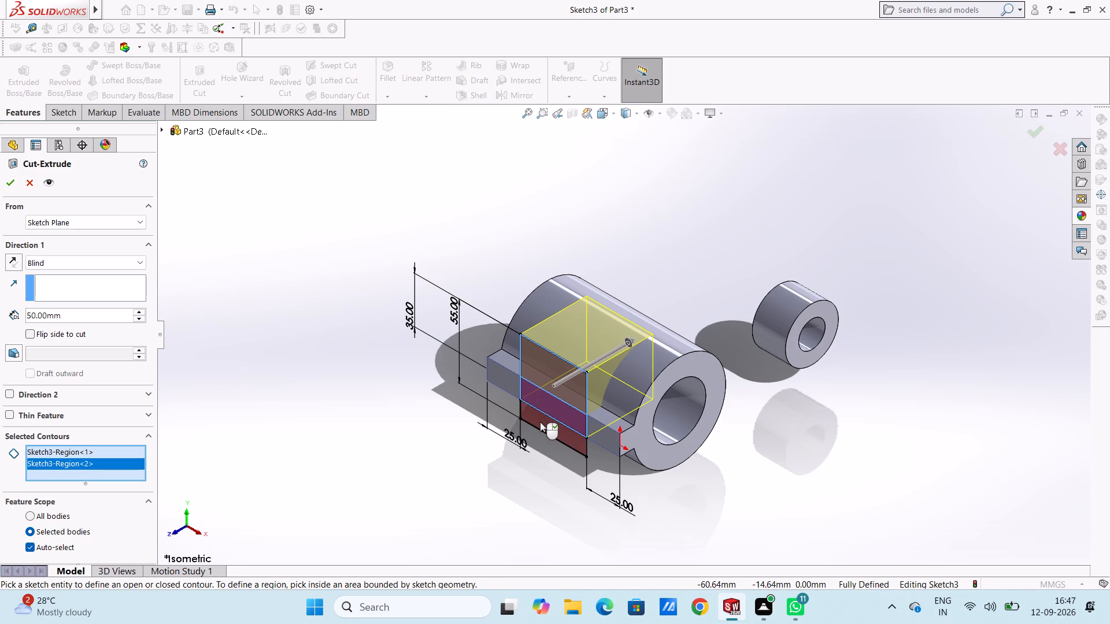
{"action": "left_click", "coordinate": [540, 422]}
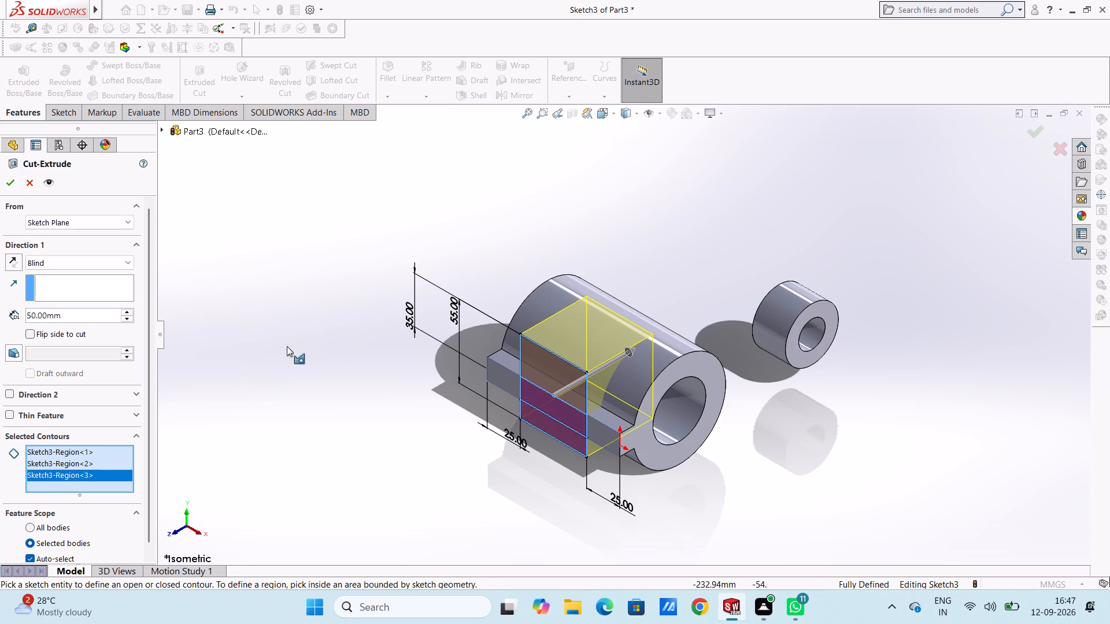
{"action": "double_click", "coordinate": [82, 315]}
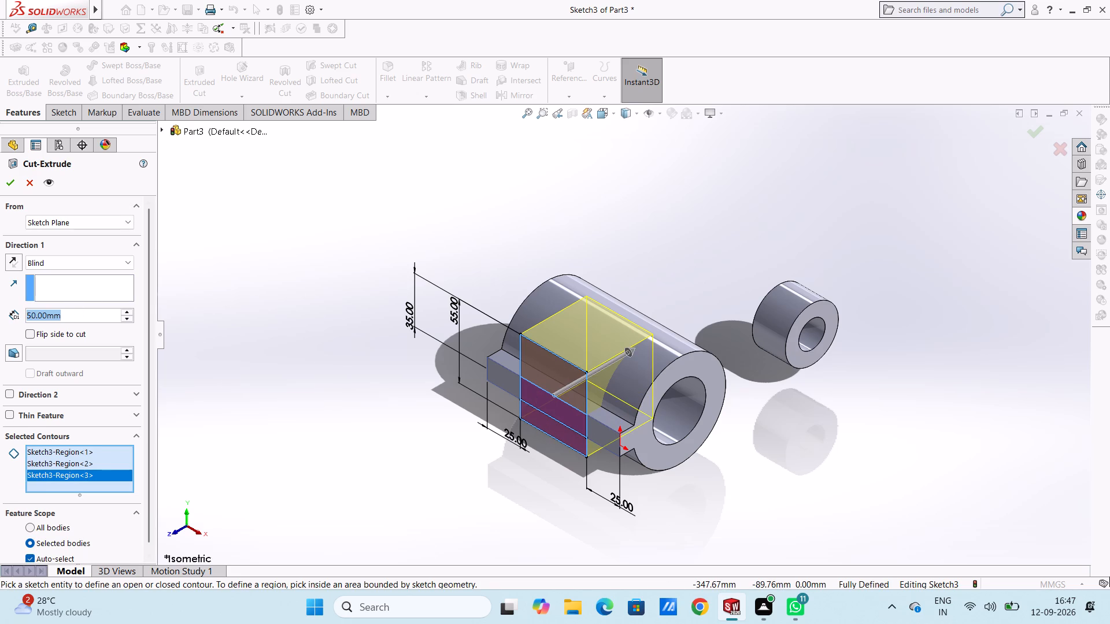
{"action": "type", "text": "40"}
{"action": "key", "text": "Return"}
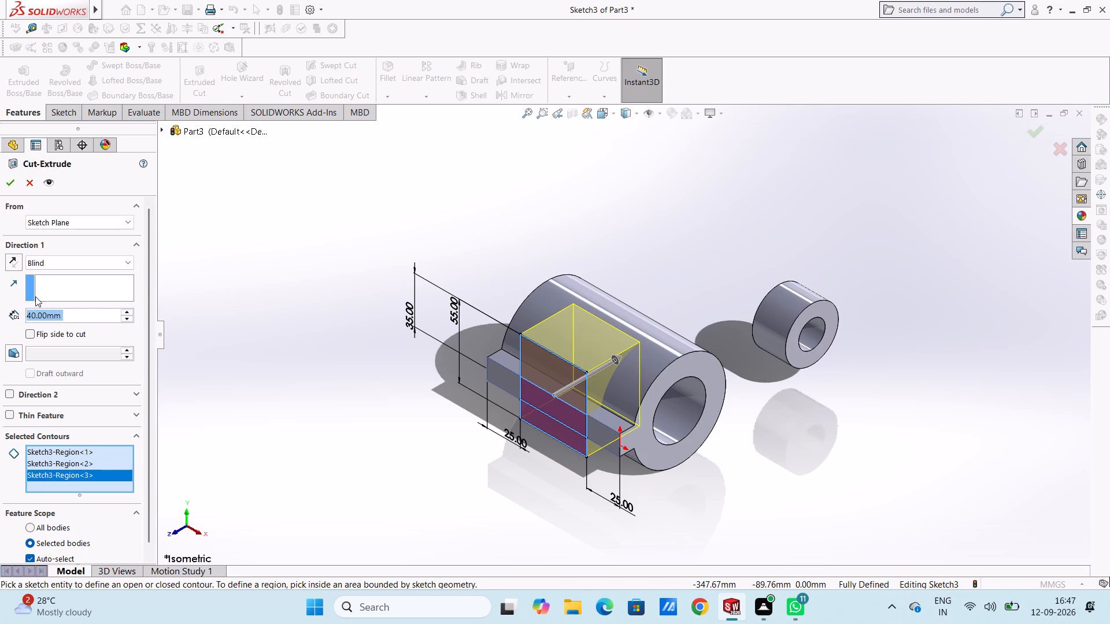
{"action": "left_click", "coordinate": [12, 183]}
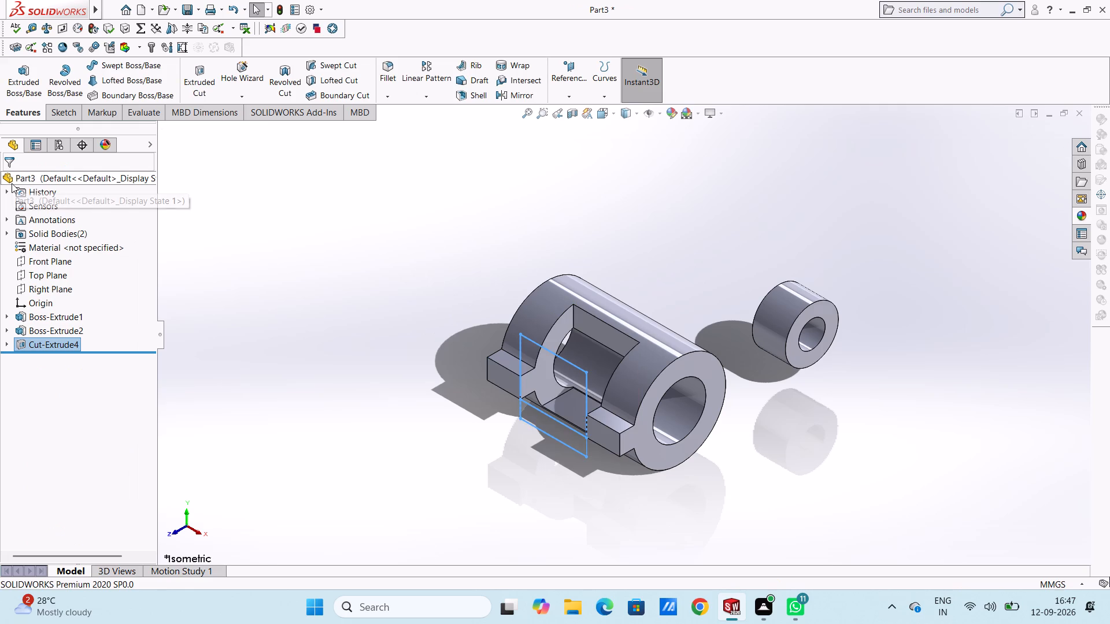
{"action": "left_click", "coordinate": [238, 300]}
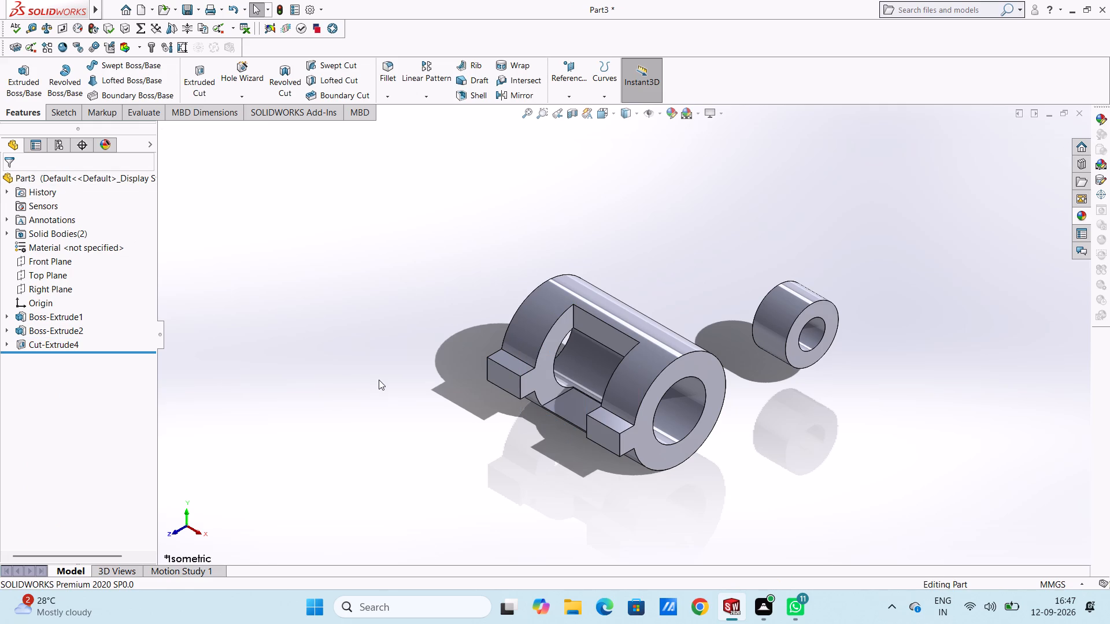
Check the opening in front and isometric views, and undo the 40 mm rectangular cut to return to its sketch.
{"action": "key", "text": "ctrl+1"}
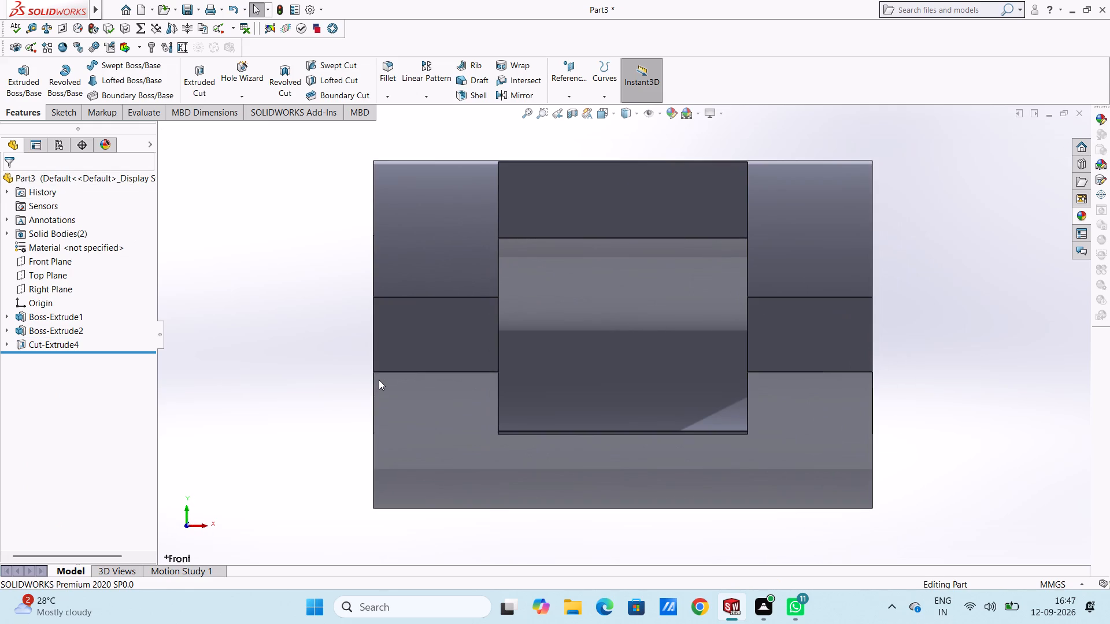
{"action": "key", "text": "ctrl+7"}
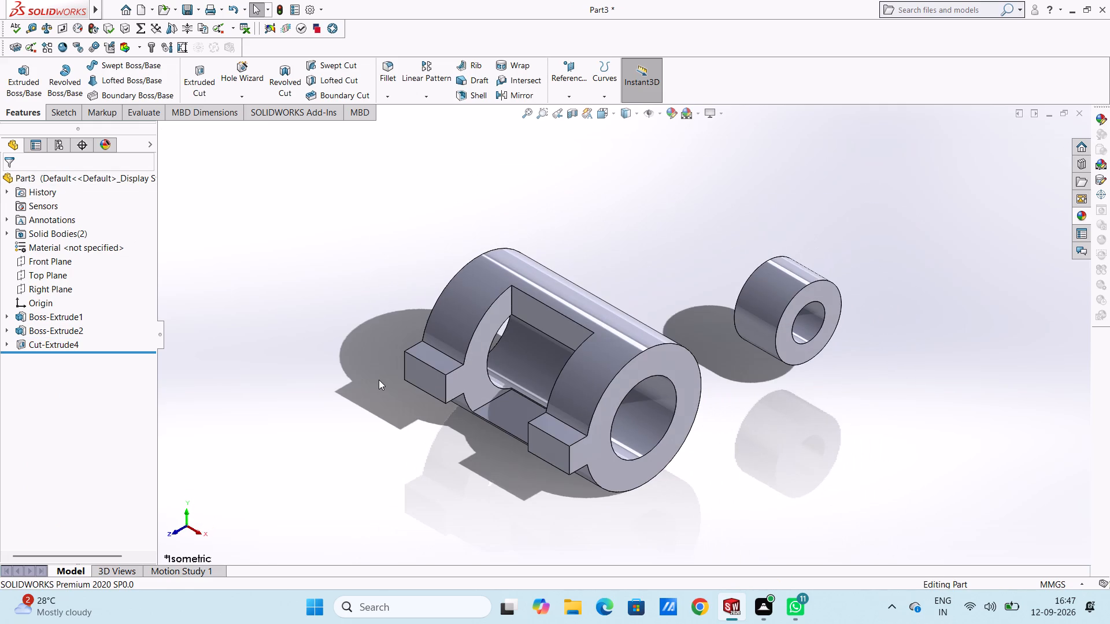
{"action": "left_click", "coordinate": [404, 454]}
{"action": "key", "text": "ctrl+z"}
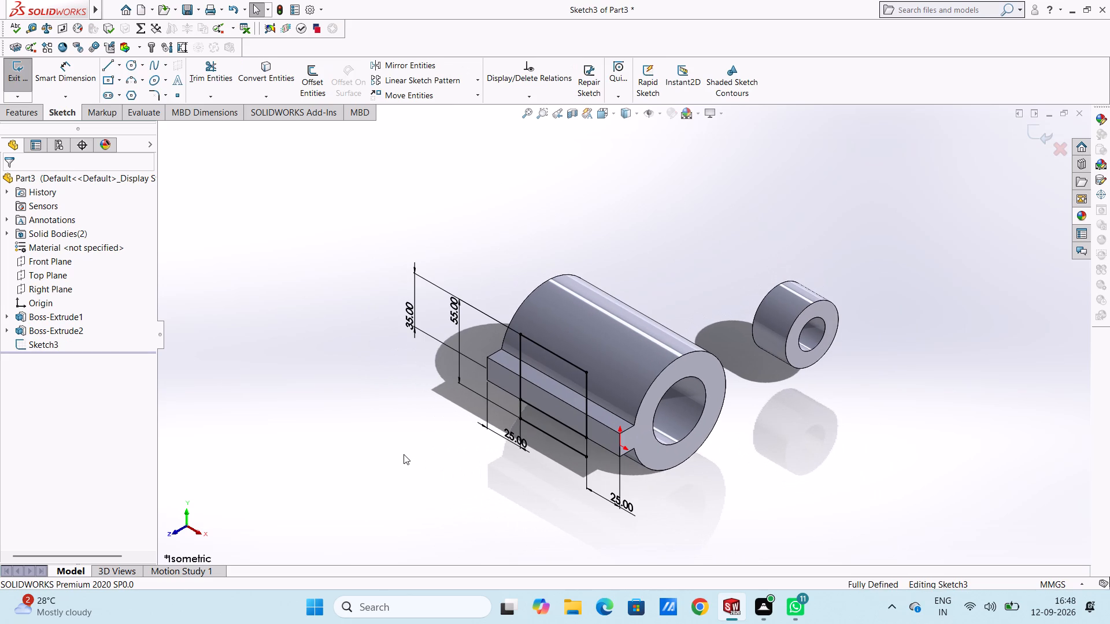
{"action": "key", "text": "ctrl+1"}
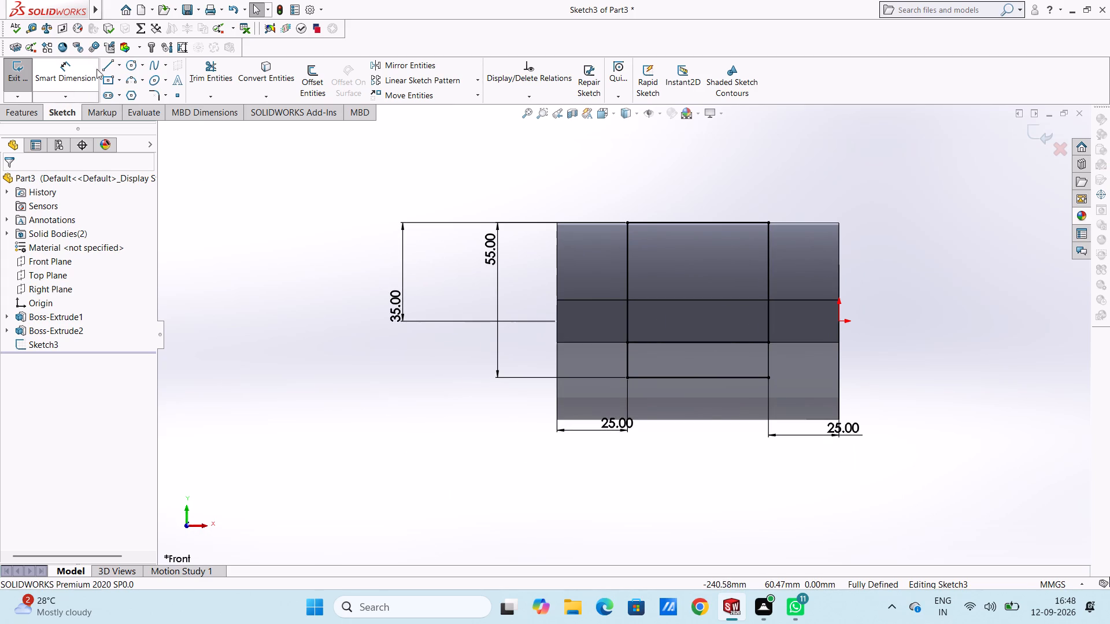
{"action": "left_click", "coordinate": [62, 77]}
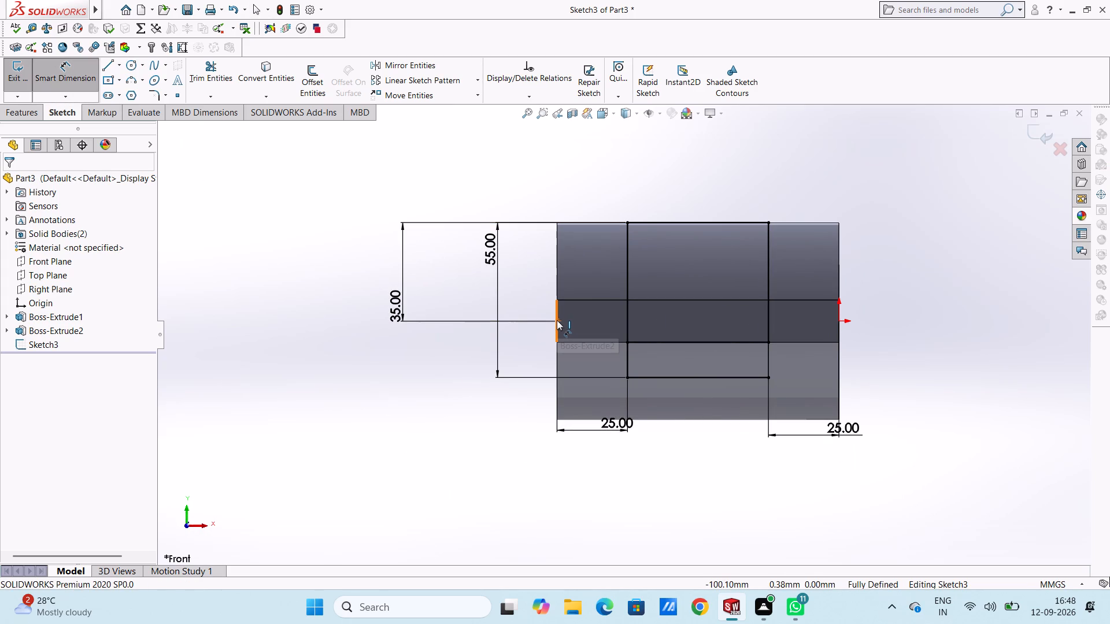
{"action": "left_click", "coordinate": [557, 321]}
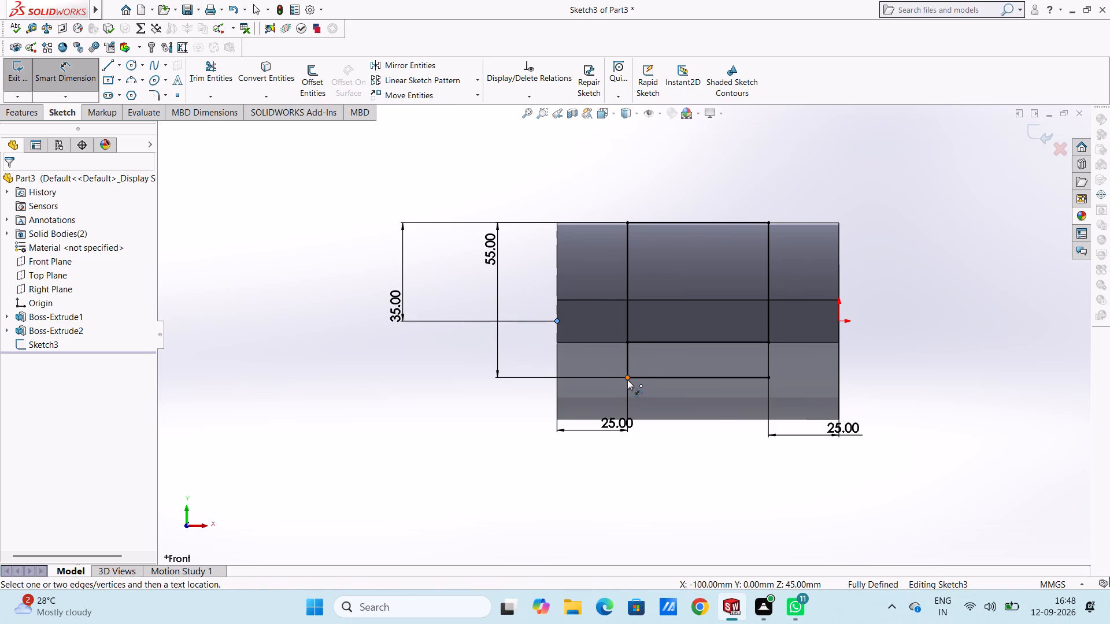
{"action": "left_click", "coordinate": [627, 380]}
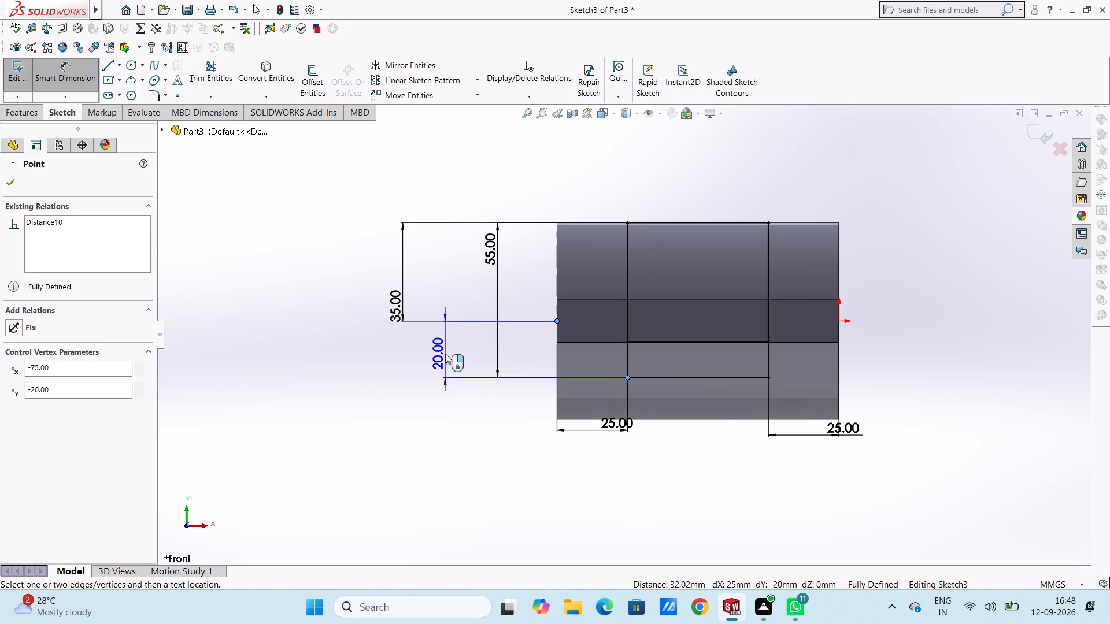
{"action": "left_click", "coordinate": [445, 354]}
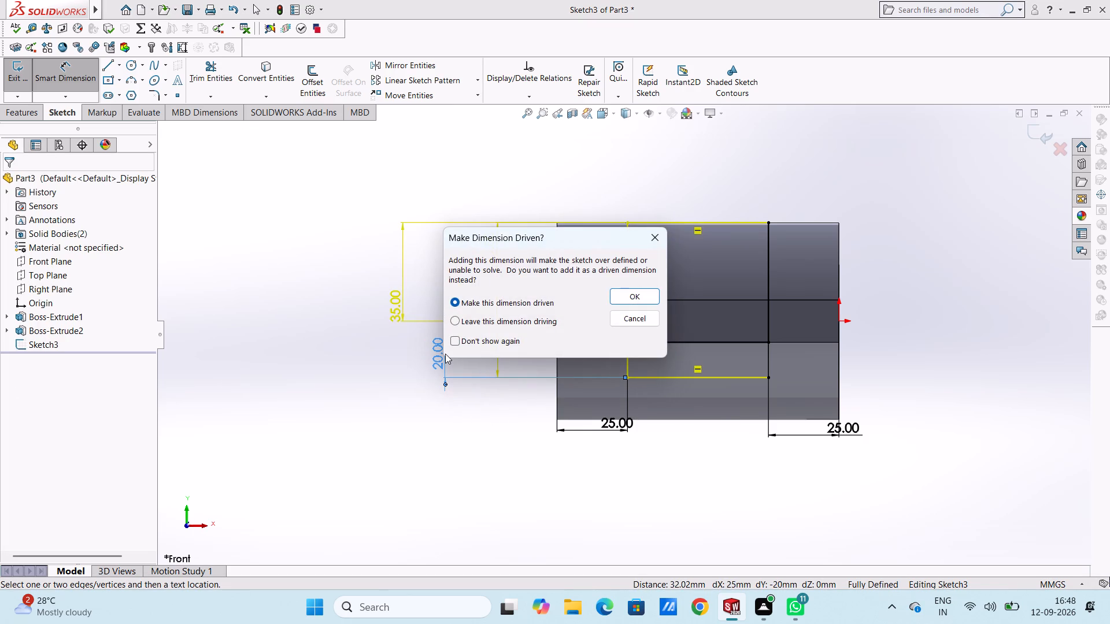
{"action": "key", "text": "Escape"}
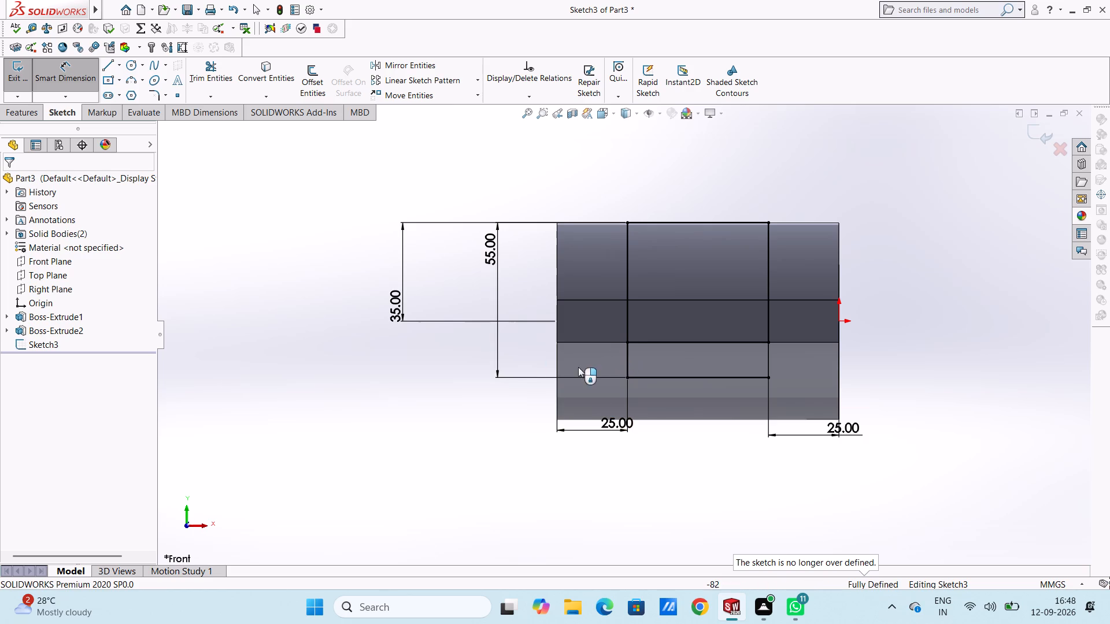
Set the rectangle's height dimension to 70 mm.
{"action": "left_click", "coordinate": [497, 270]}
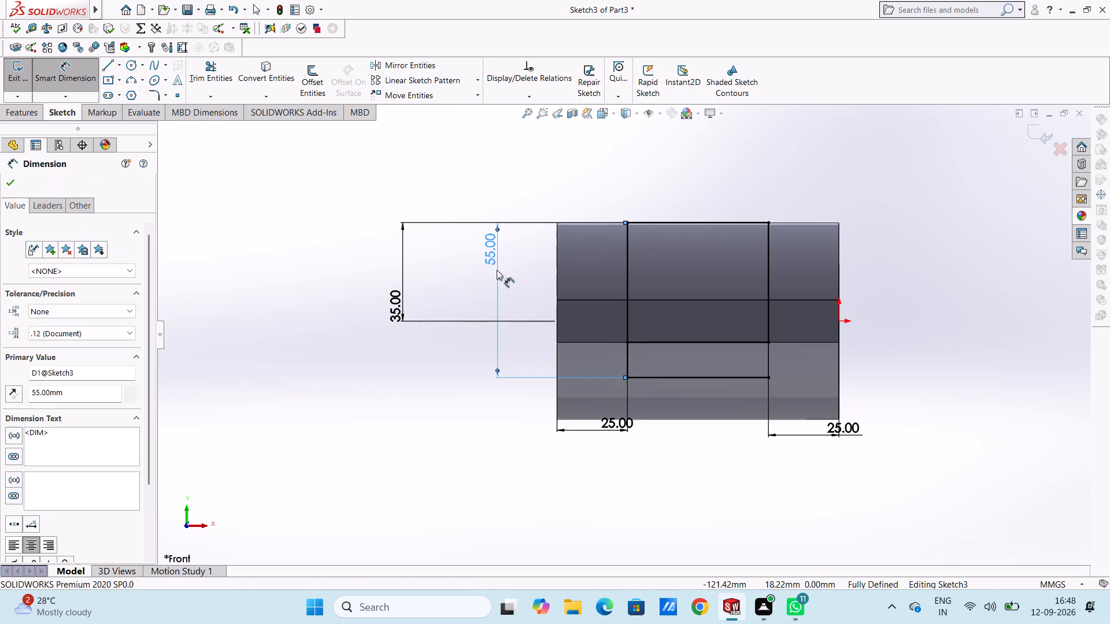
{"action": "double_click", "coordinate": [497, 270]}
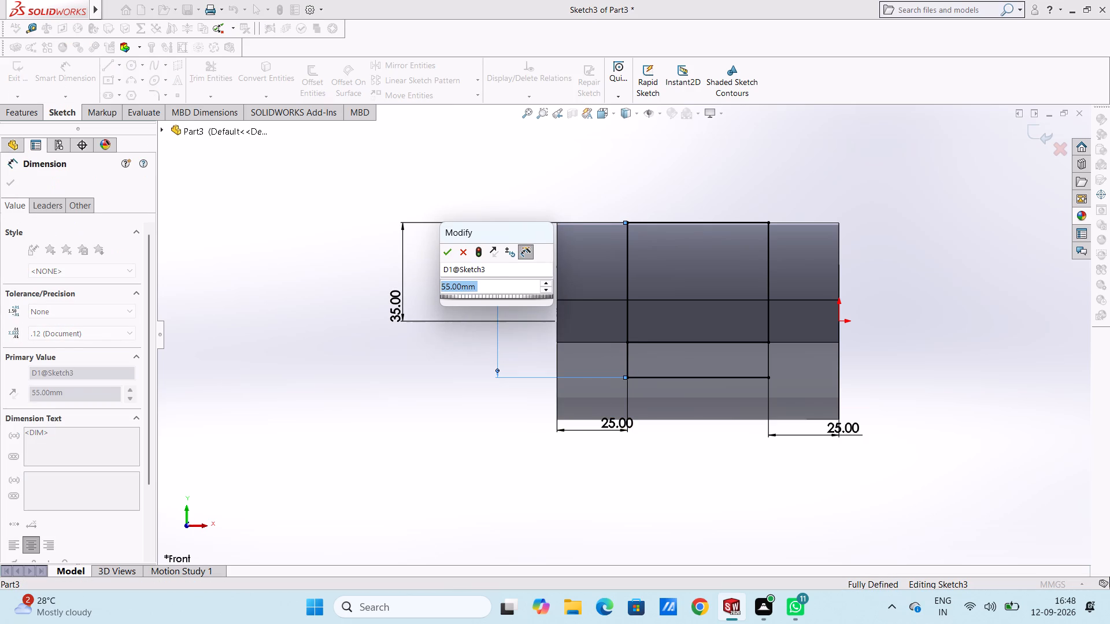
{"action": "type", "text": "70"}
{"action": "key", "text": "Return"}
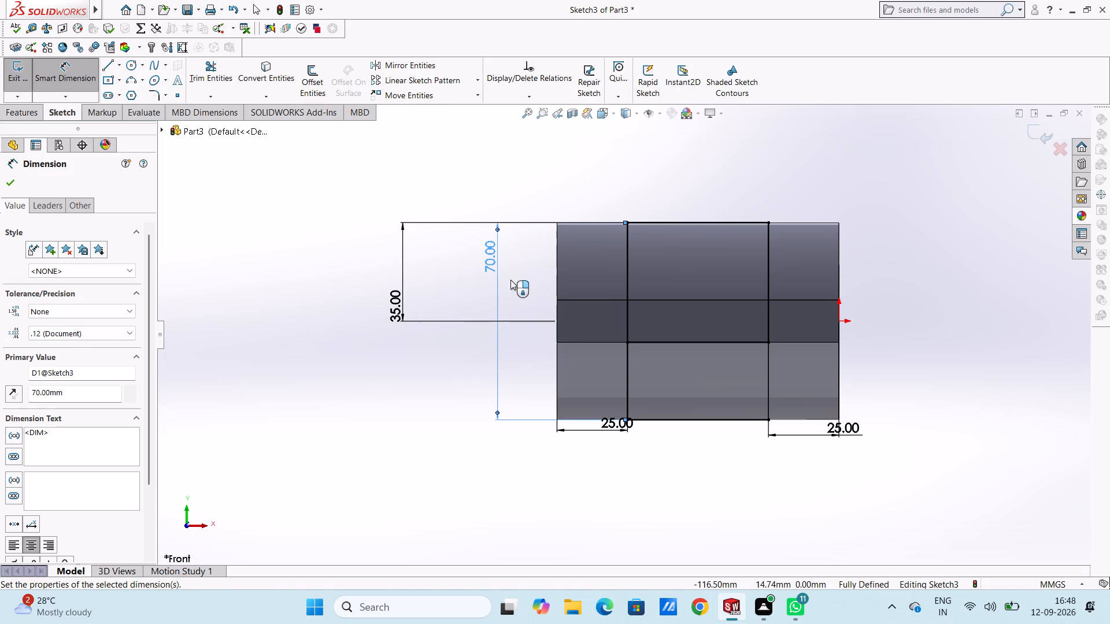
{"action": "key", "text": "Escape"}
Cut-extrude all three regions of the rectangle into the tabbed cylinder with a blind depth of 40 mm.
{"action": "key", "text": "ctrl+7"}
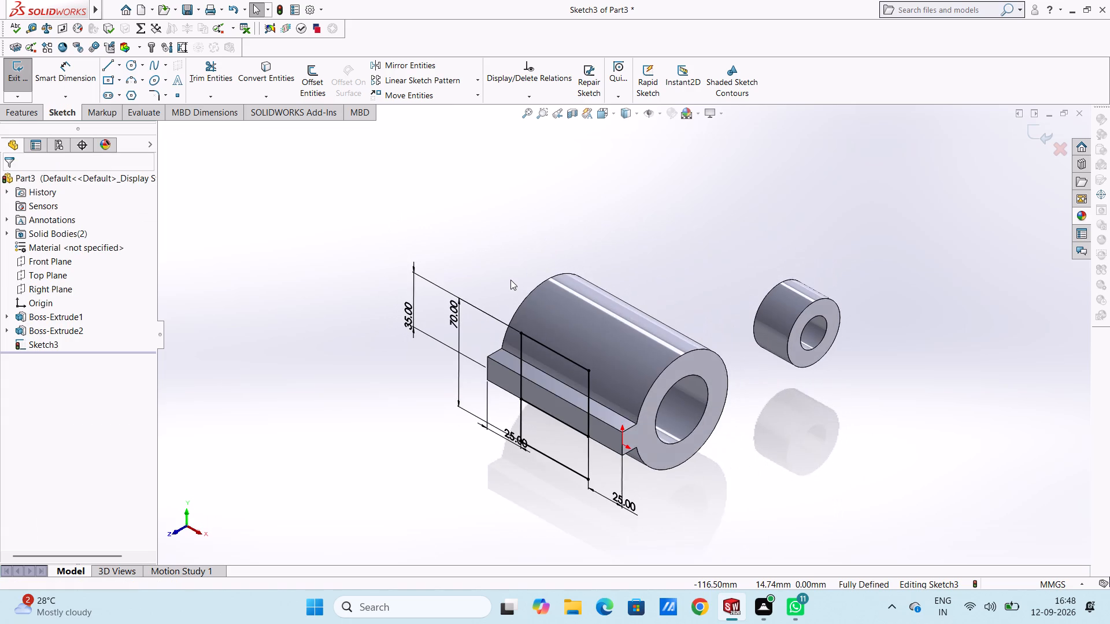
{"action": "left_click", "coordinate": [33, 120]}
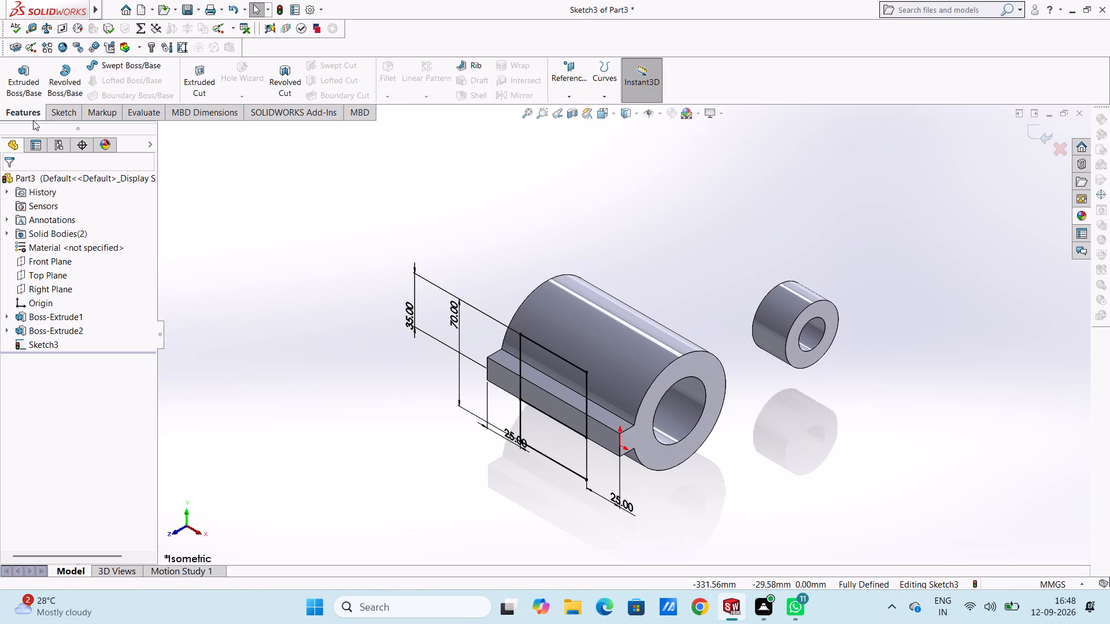
{"action": "left_click", "coordinate": [192, 81]}
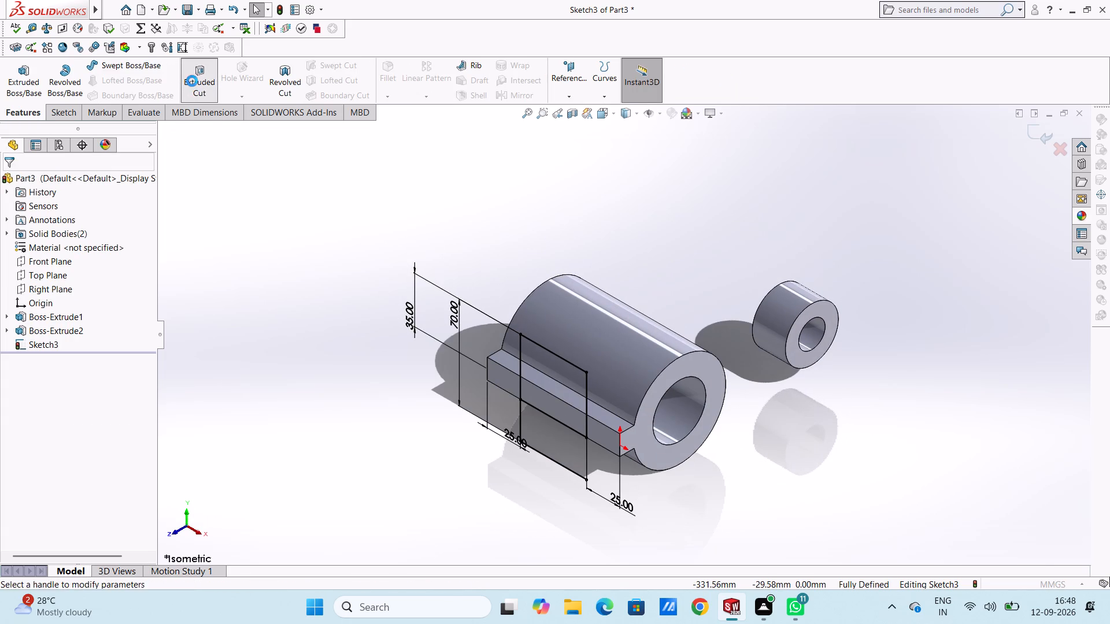
{"action": "left_click", "coordinate": [537, 359]}
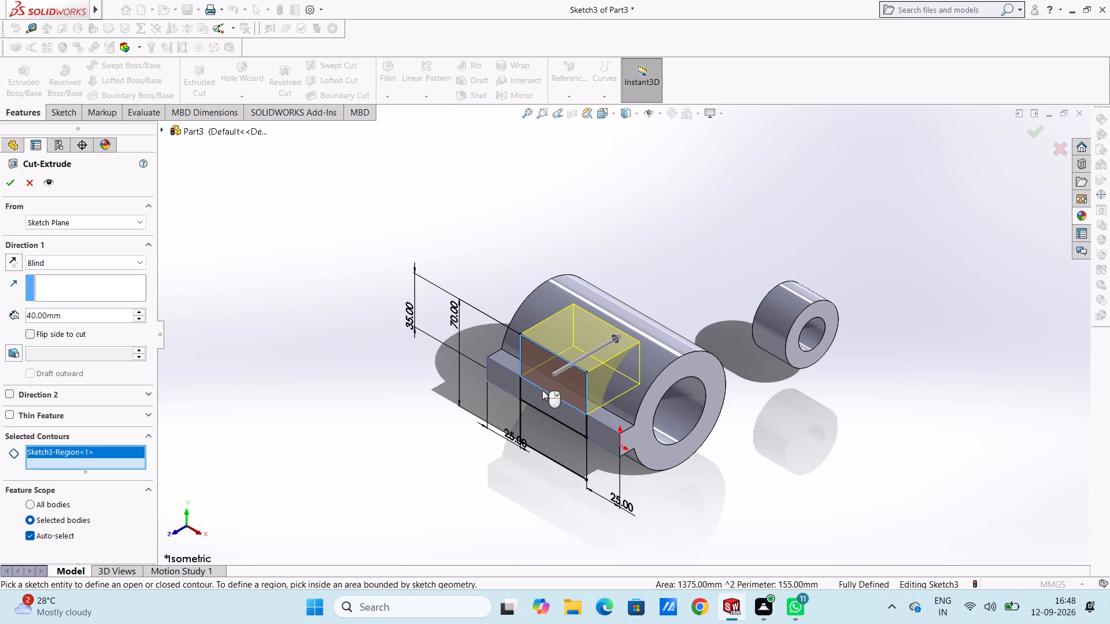
{"action": "left_click", "coordinate": [542, 395]}
{"action": "left_click", "coordinate": [547, 434]}
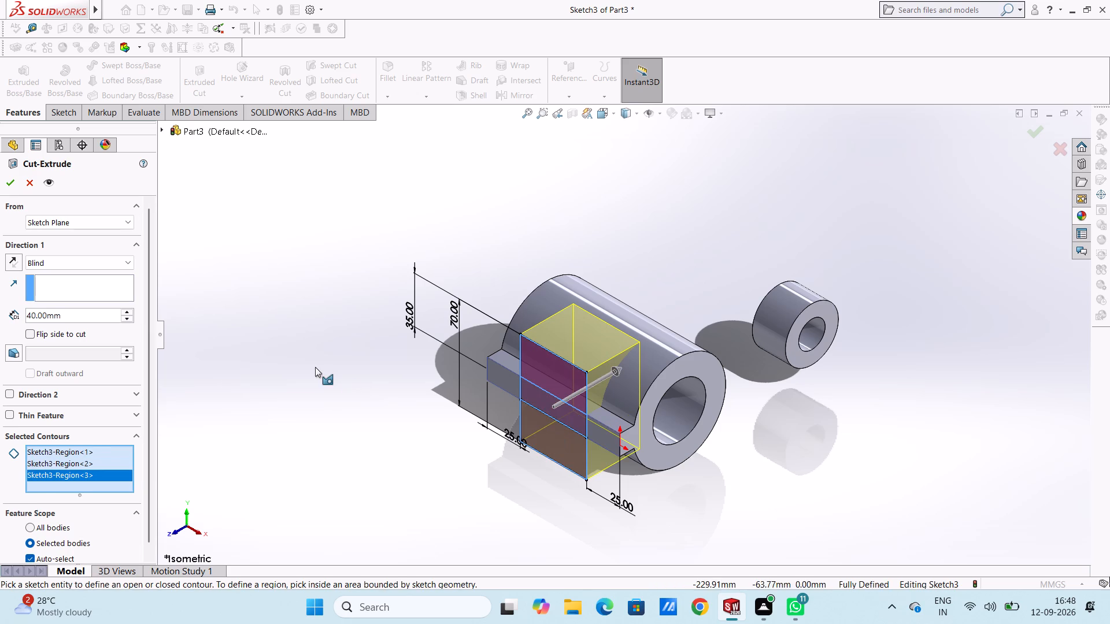
{"action": "left_click", "coordinate": [14, 188]}
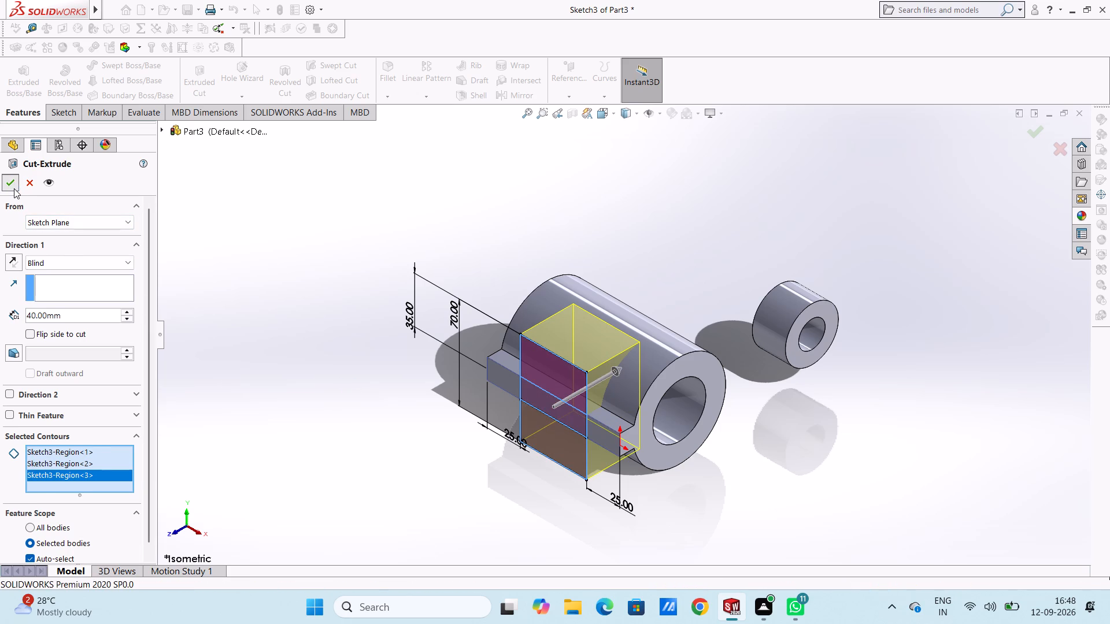
{"action": "left_click", "coordinate": [334, 326]}
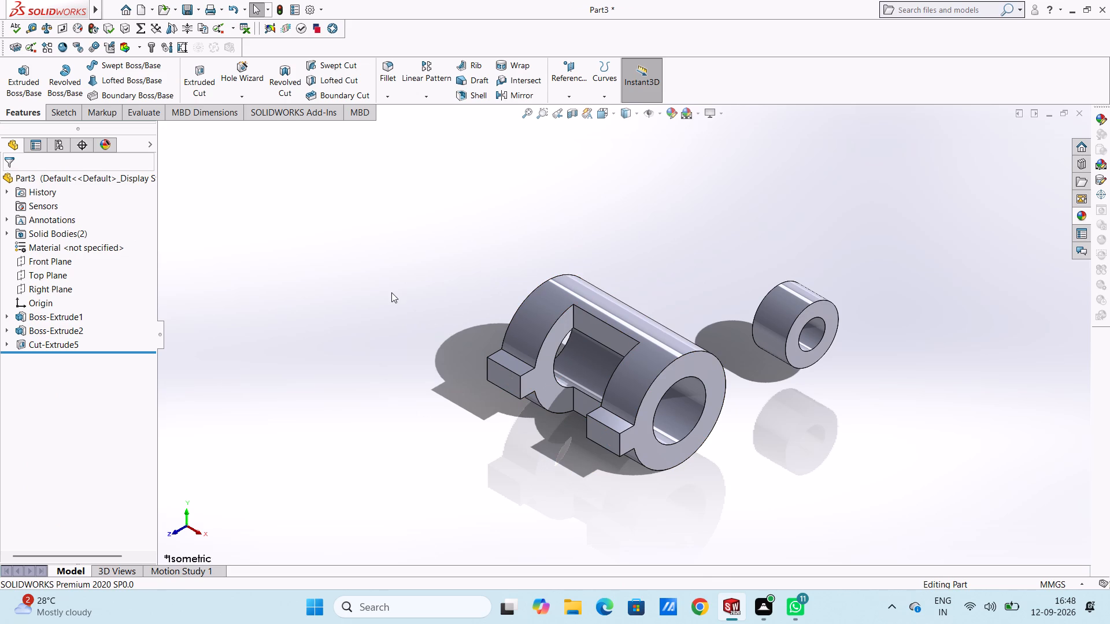
On the tabbed cylinder's end face in the left view, sketch two circles centred on the offset ring, with radii of 10 mm and 20 mm.
{"action": "key", "text": "ctrl+1"}
{"action": "key", "text": "ctrl+4"}
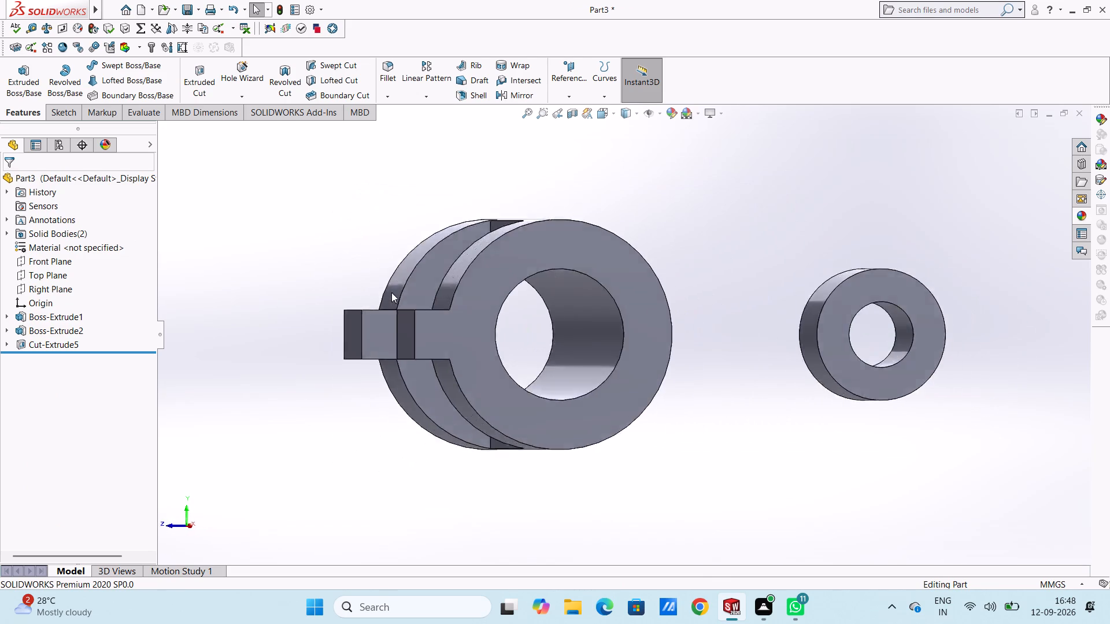
{"action": "key", "text": "ctrl+5"}
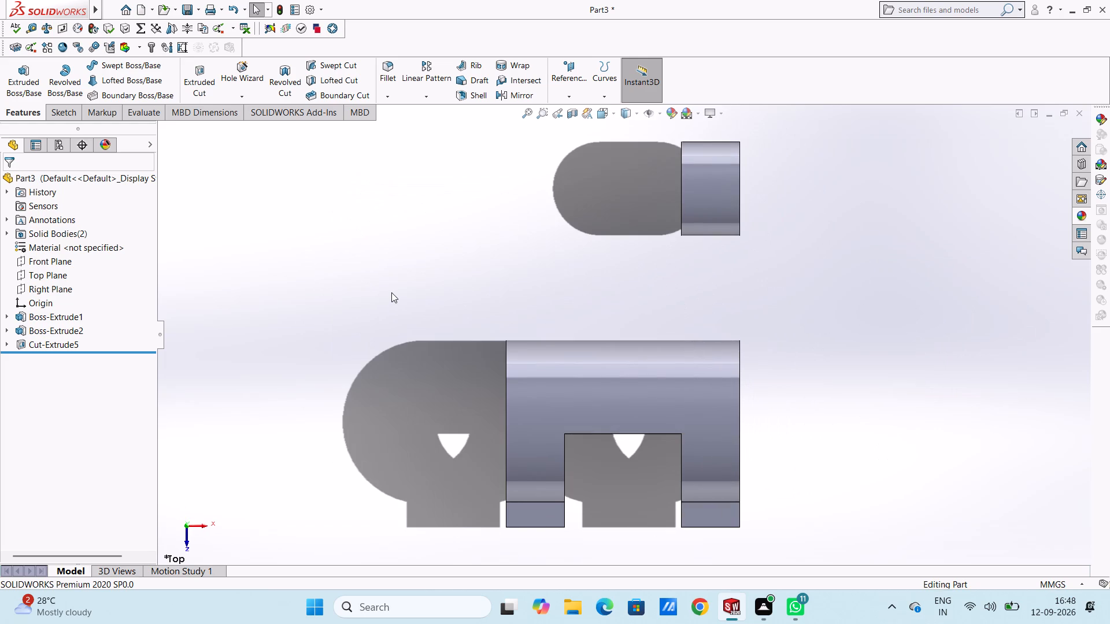
{"action": "key", "text": "ctrl+3"}
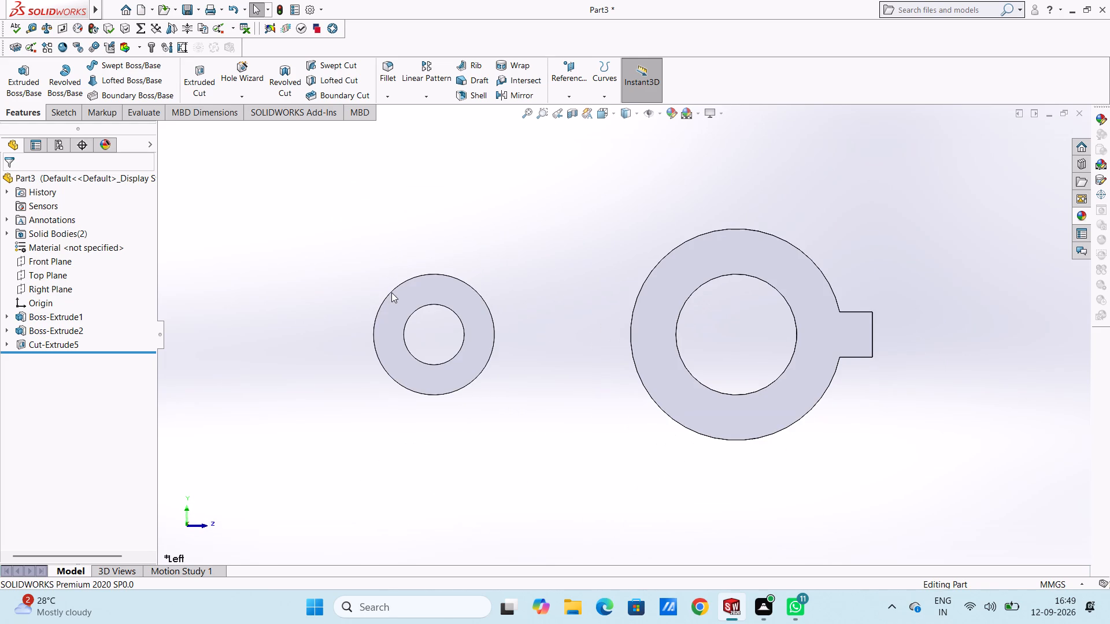
{"action": "left_click", "coordinate": [659, 292]}
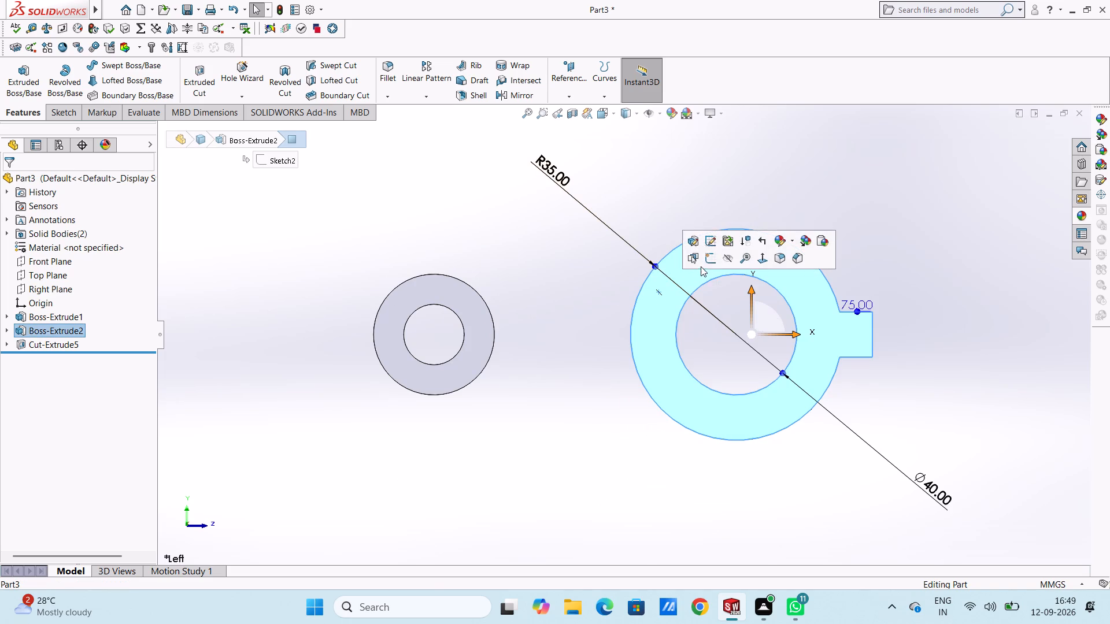
{"action": "left_click", "coordinate": [709, 259]}
{"action": "left_click", "coordinate": [495, 249]}
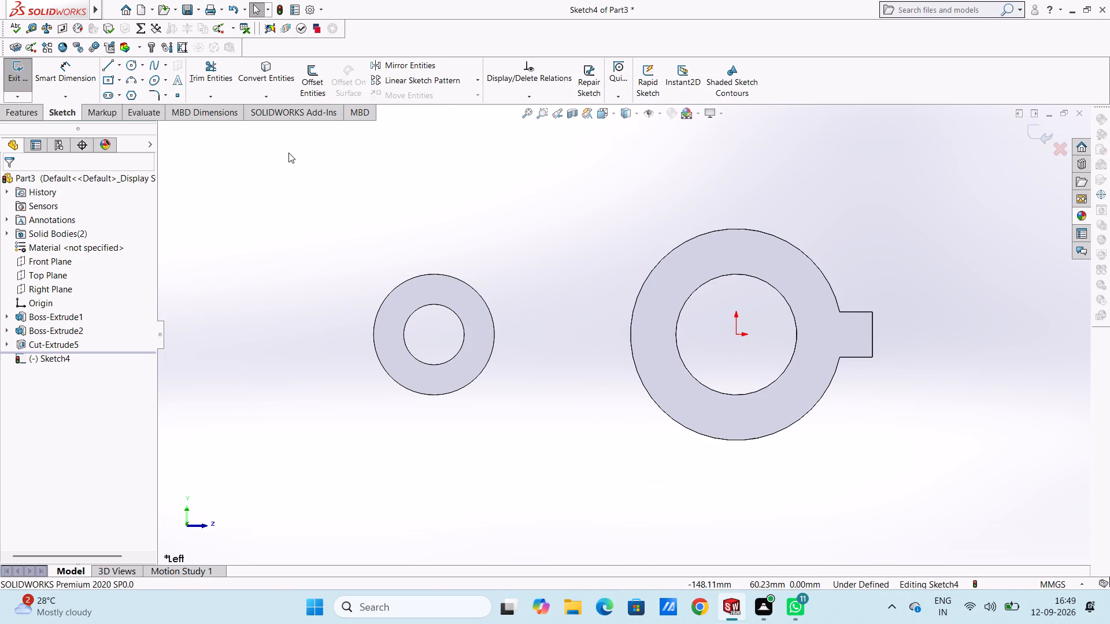
{"action": "left_click", "coordinate": [130, 66]}
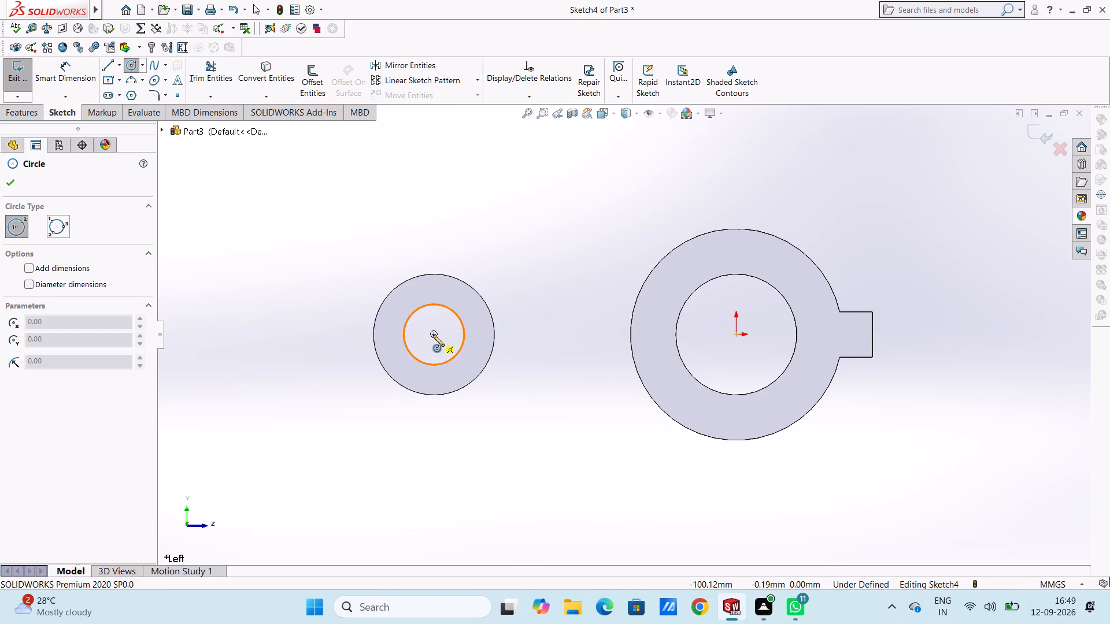
{"action": "left_click", "coordinate": [432, 334]}
{"action": "left_click", "coordinate": [463, 347]}
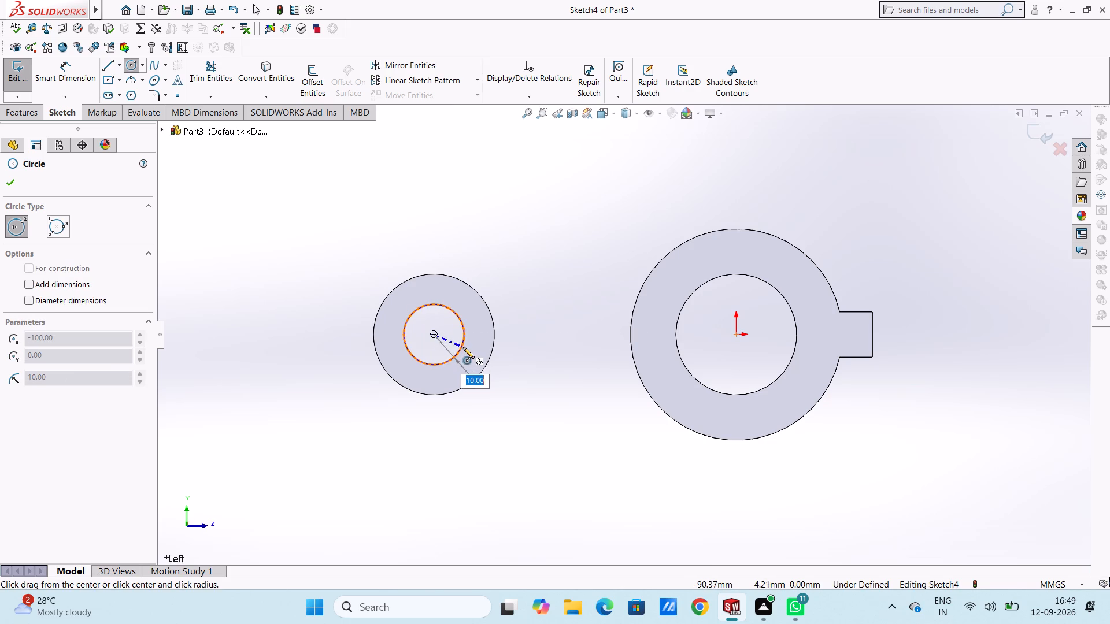
{"action": "left_click", "coordinate": [434, 333]}
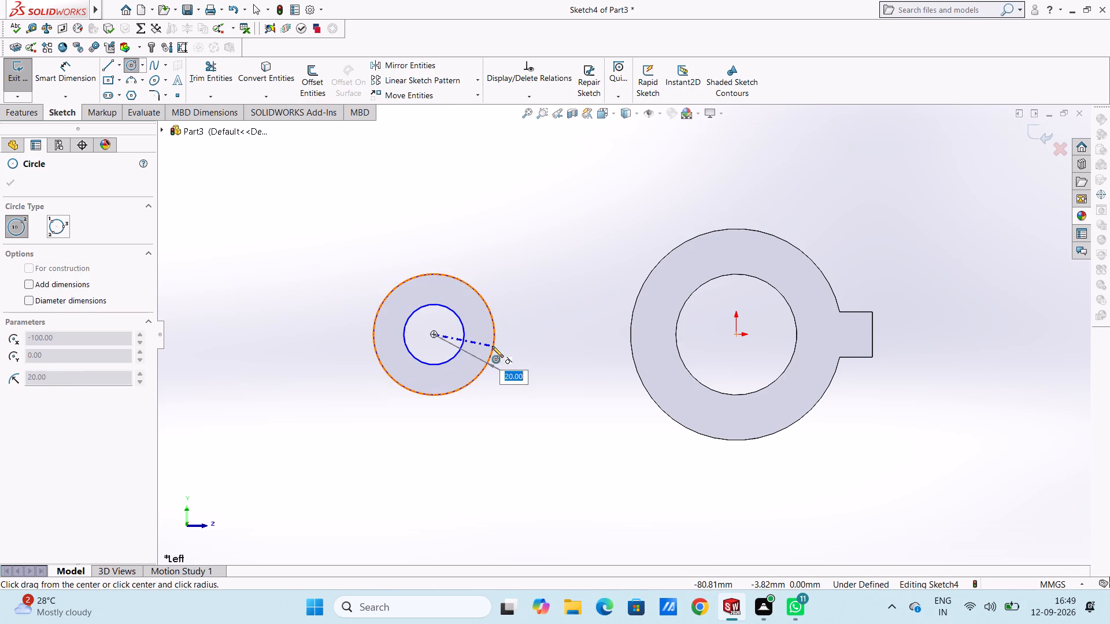
{"action": "left_click", "coordinate": [492, 346]}
{"action": "key", "text": "Escape"}
{"action": "key", "text": "Escape"}
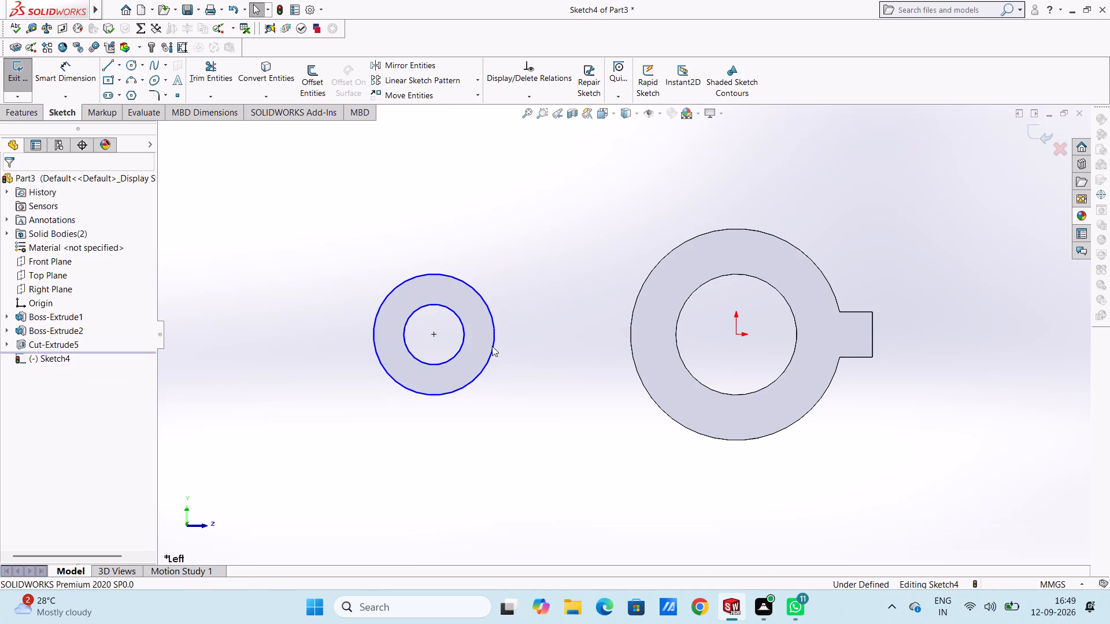
Dimension the outer circle at 40 mm diameter and the inner circle at 20 mm diameter.
{"action": "left_click", "coordinate": [64, 70]}
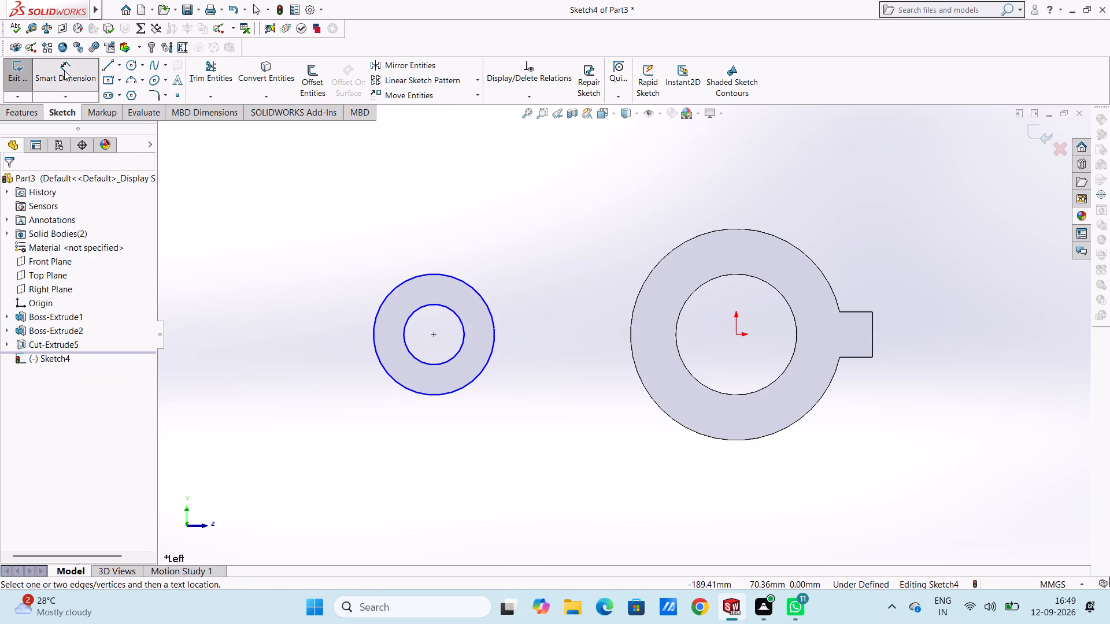
{"action": "left_click", "coordinate": [376, 343]}
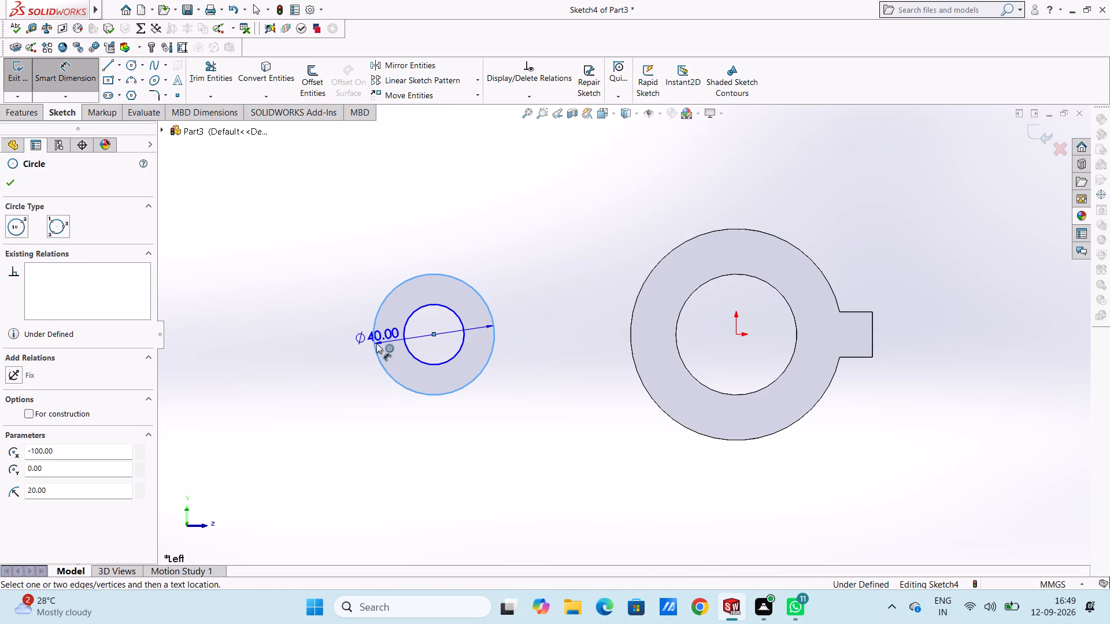
{"action": "left_click", "coordinate": [282, 441]}
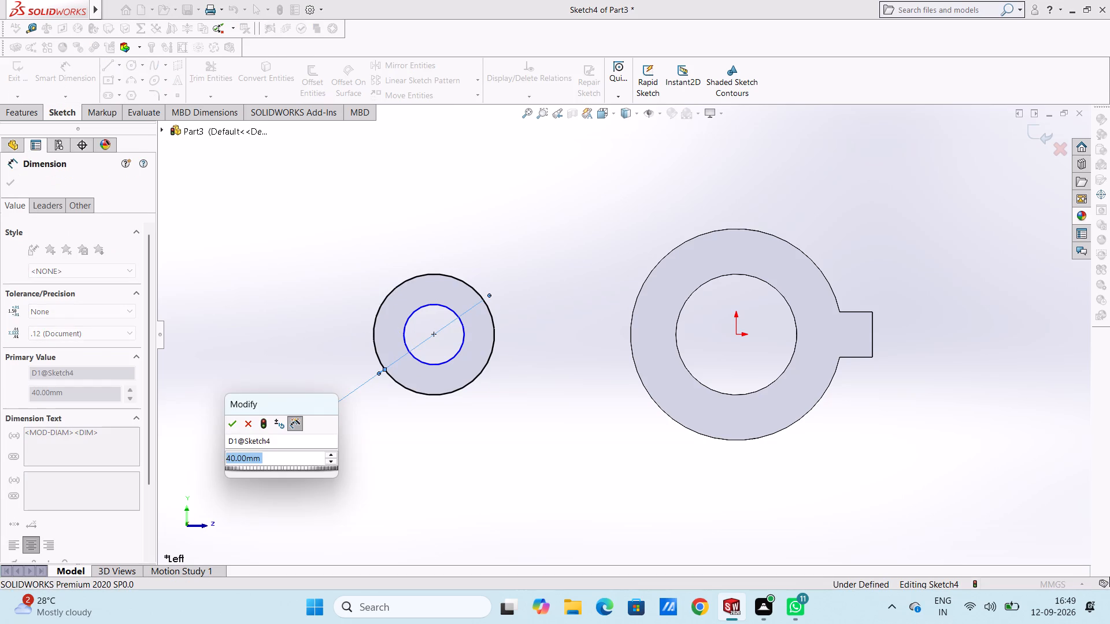
{"action": "key", "text": "Return"}
{"action": "left_click", "coordinate": [381, 465]}
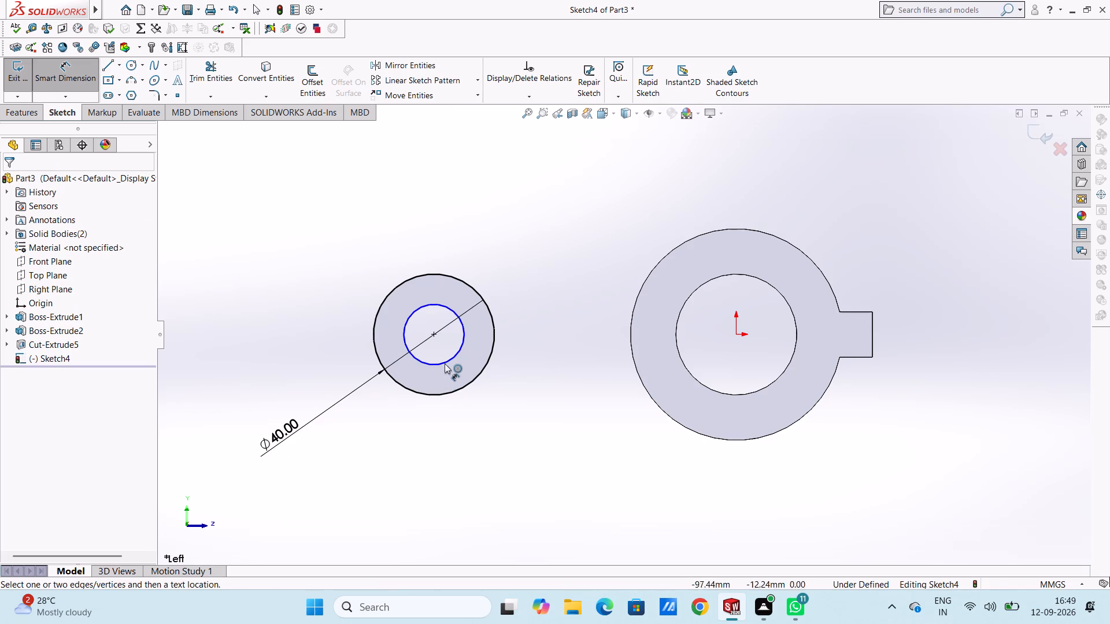
{"action": "left_click", "coordinate": [448, 359]}
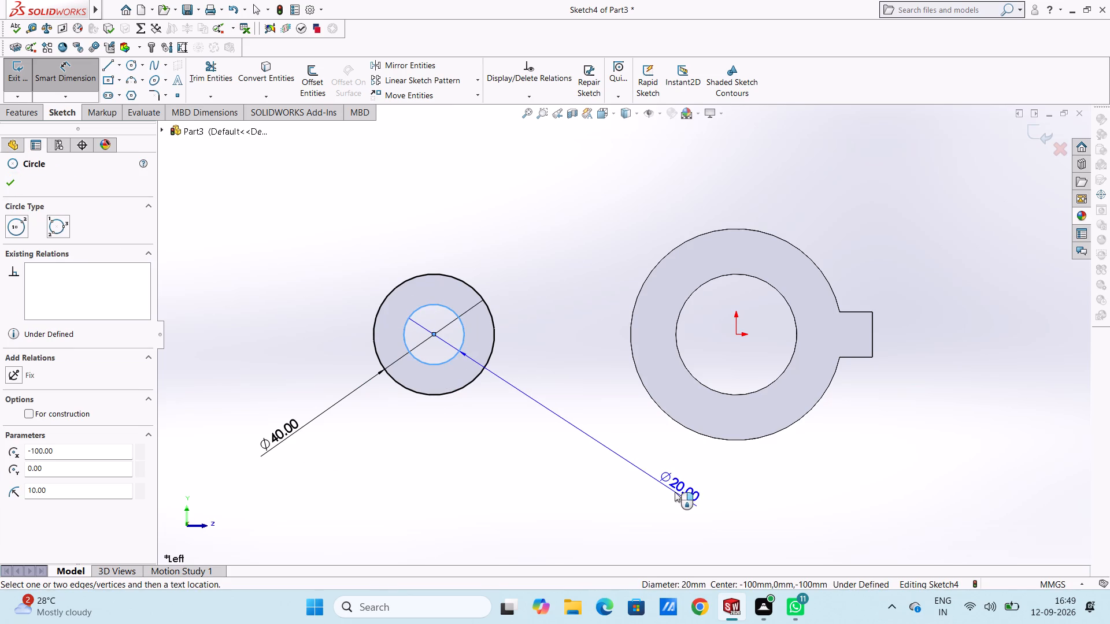
{"action": "left_click", "coordinate": [675, 492]}
{"action": "key", "text": "Return"}
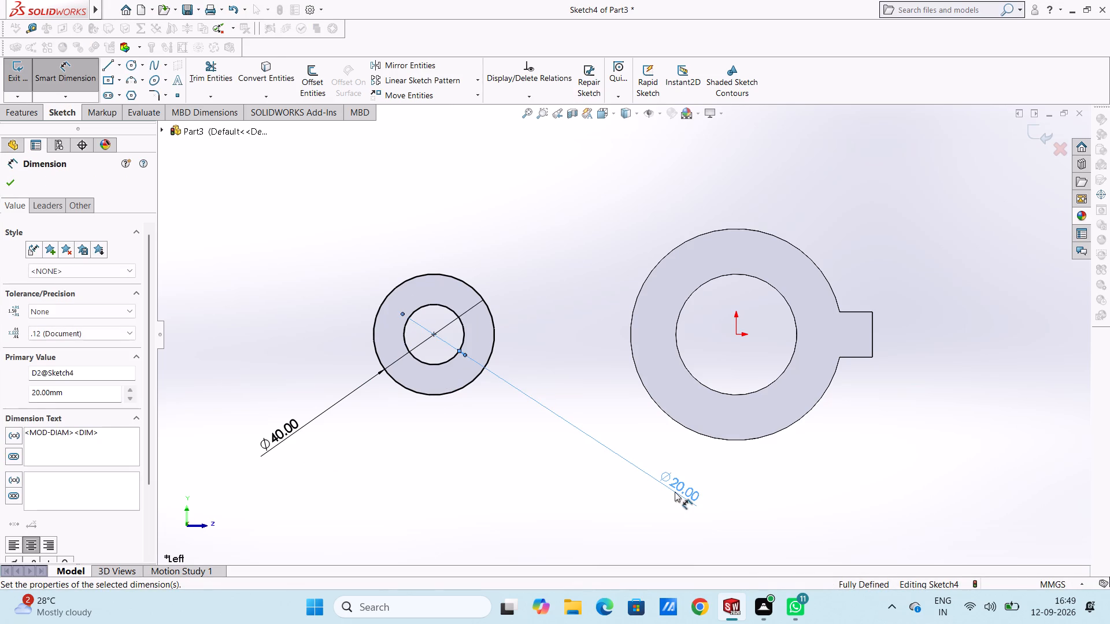
{"action": "left_click", "coordinate": [585, 488]}
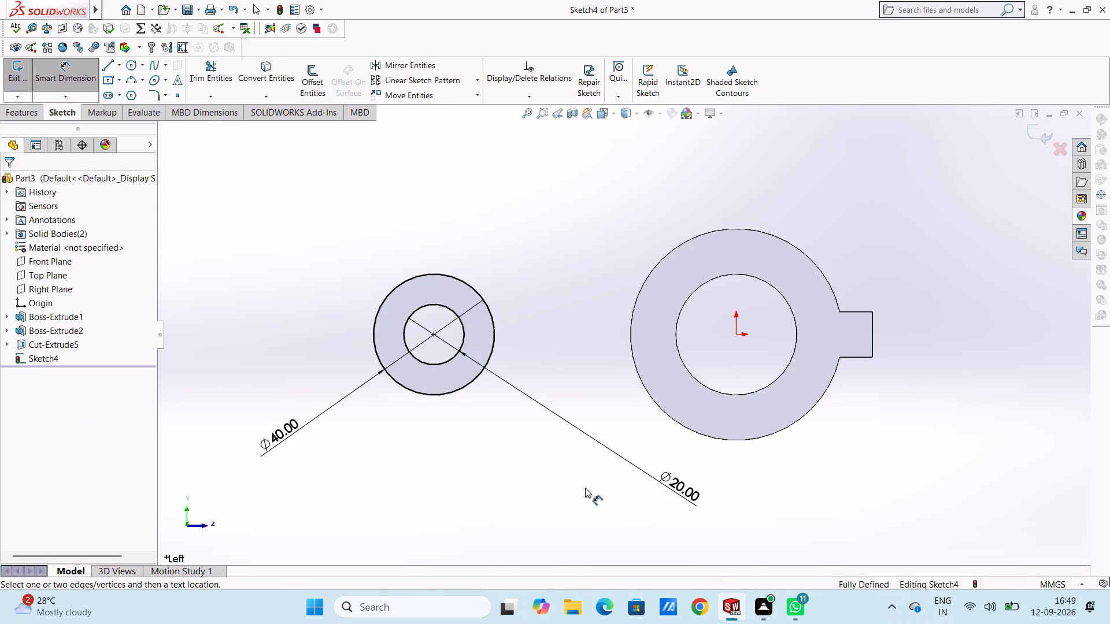
{"action": "key", "text": "Escape"}
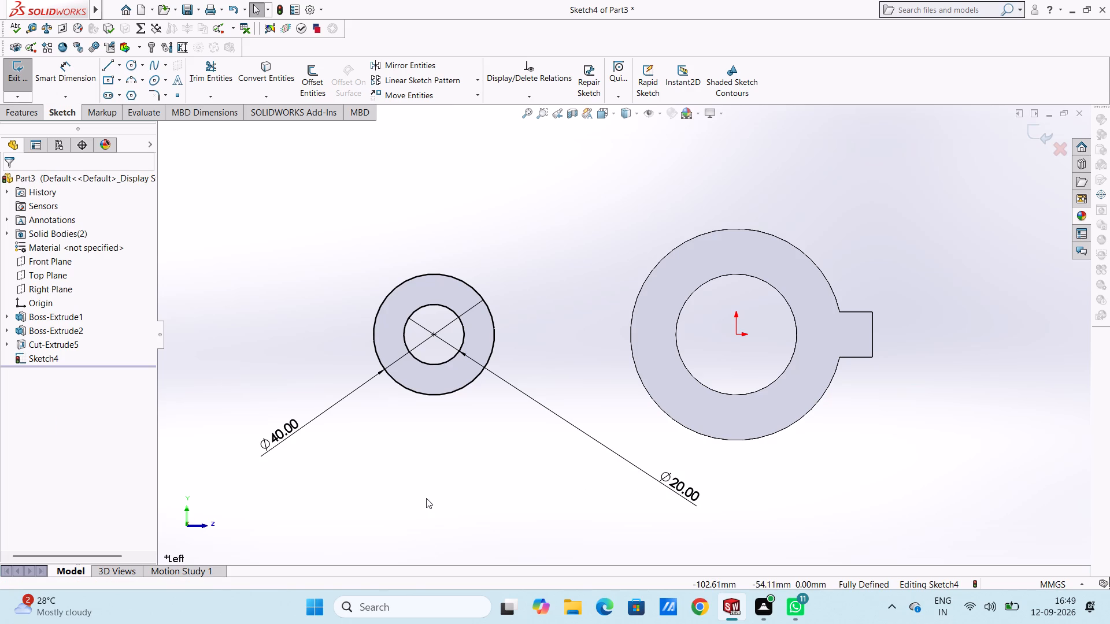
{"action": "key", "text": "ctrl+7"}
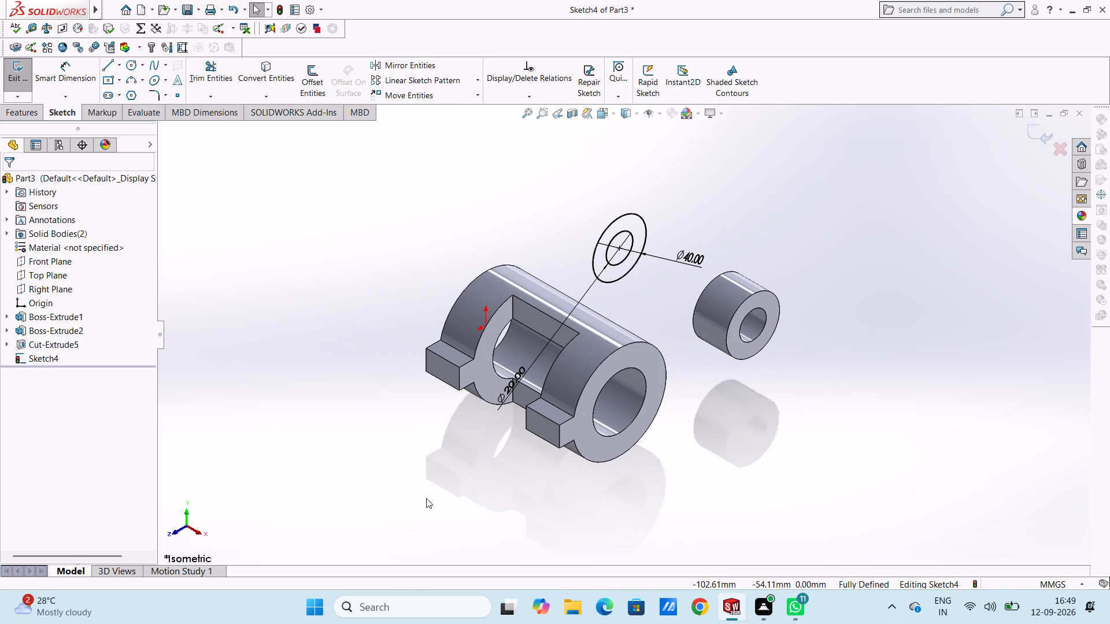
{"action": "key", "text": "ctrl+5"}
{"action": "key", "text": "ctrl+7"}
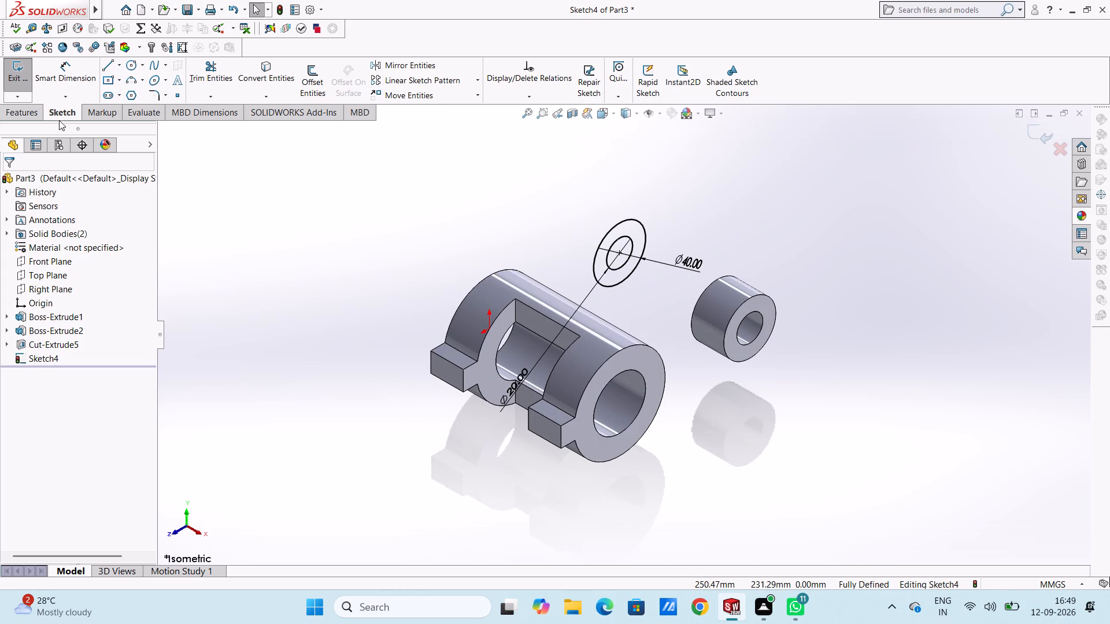
Boss-extrude the two-circle ring sketch to a blind depth of 25 mm, with the direction reversed toward the other offset ring.
{"action": "left_click", "coordinate": [19, 114]}
{"action": "left_click", "coordinate": [31, 69]}
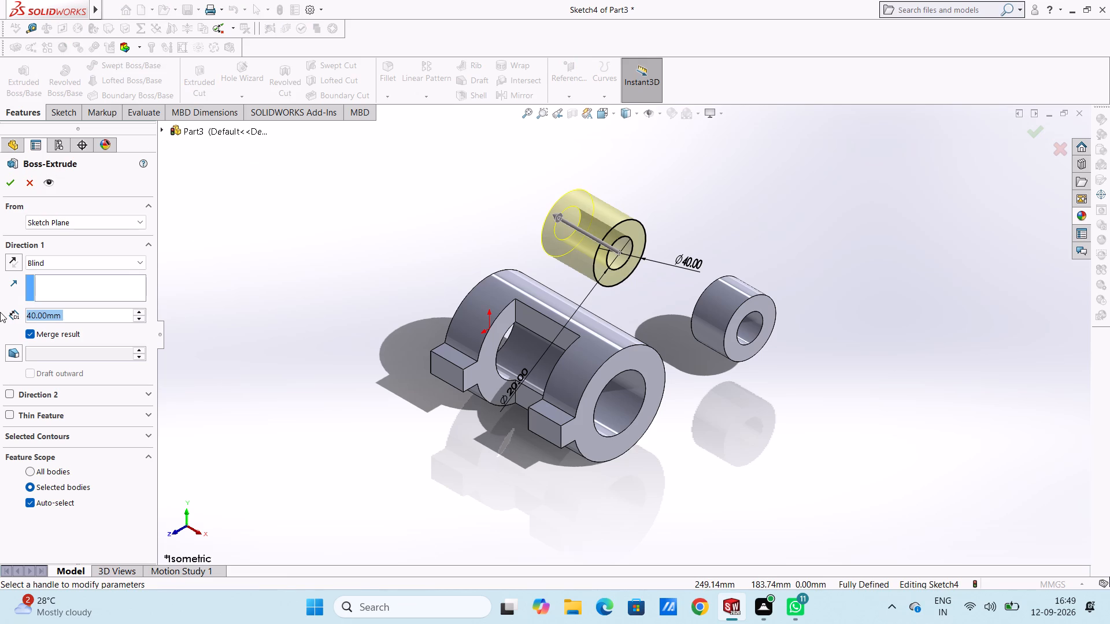
{"action": "left_click", "coordinate": [12, 269]}
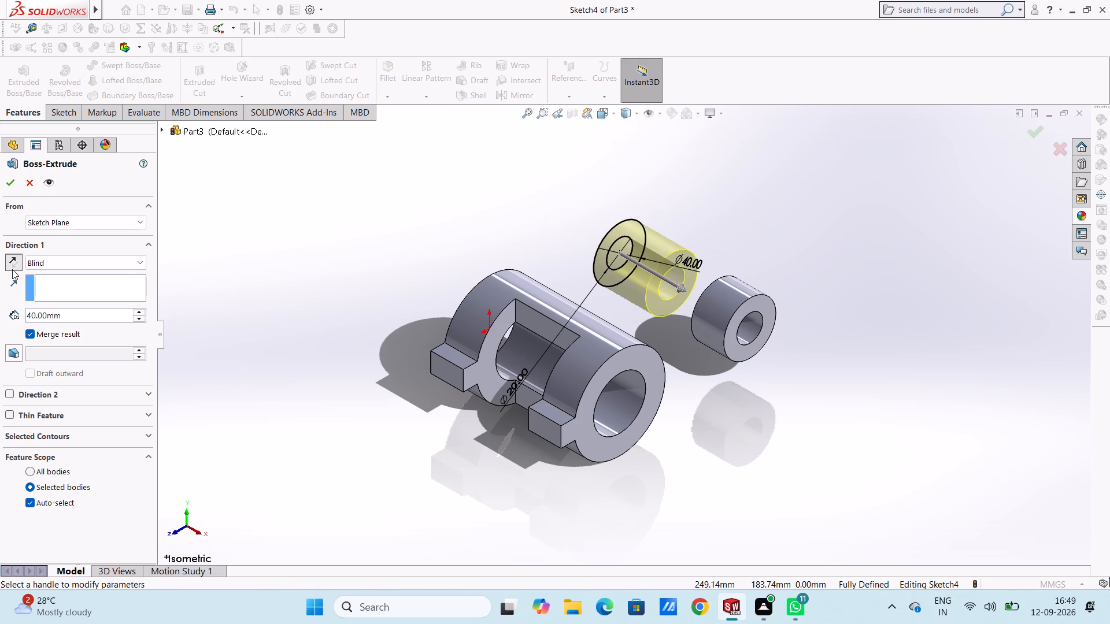
{"action": "double_click", "coordinate": [80, 311]}
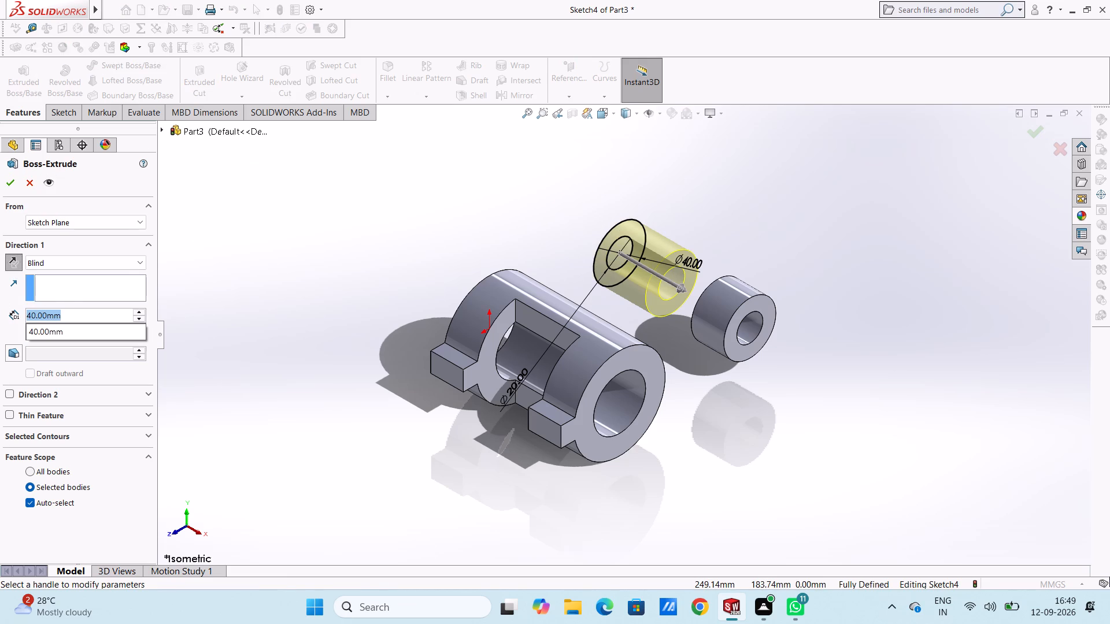
{"action": "type", "text": "25"}
{"action": "key", "text": "Return"}
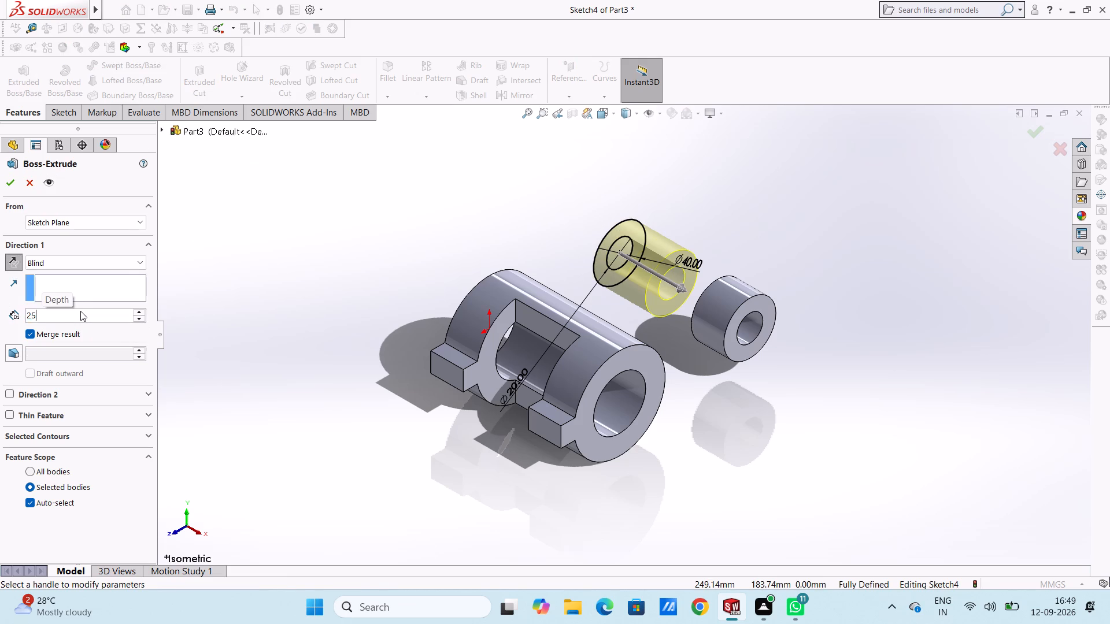
{"action": "left_click", "coordinate": [17, 188]}
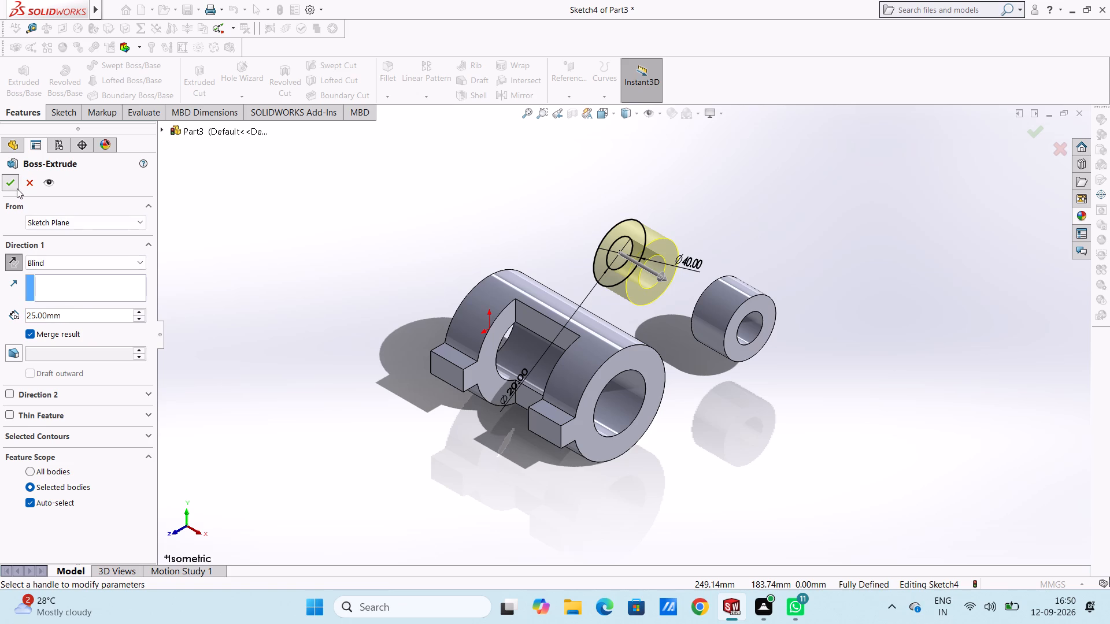
{"action": "left_click", "coordinate": [244, 200]}
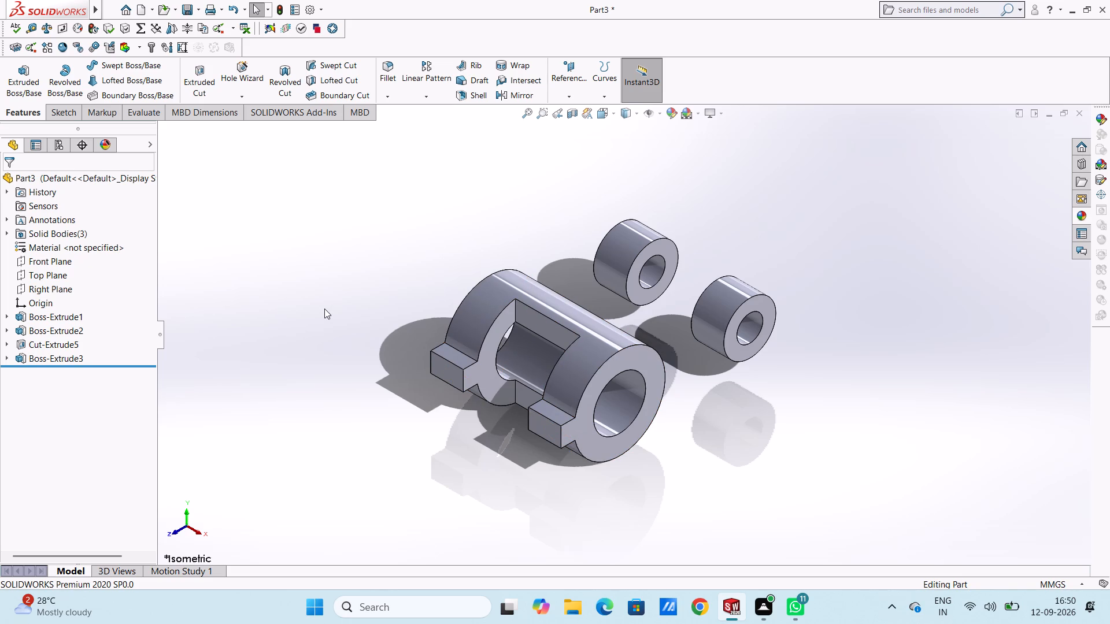
Create a reference plane offset 25 mm from the Right Plane, flipped toward the inner face of the first offset ring.
{"action": "key", "text": "ctrl+5"}
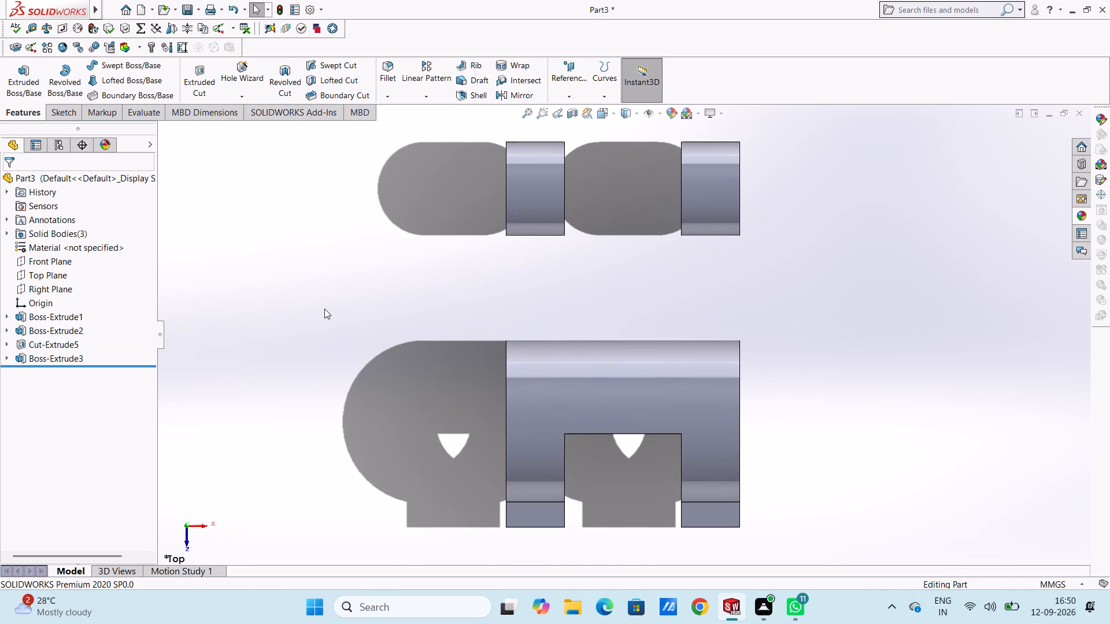
{"action": "left_click", "coordinate": [569, 78]}
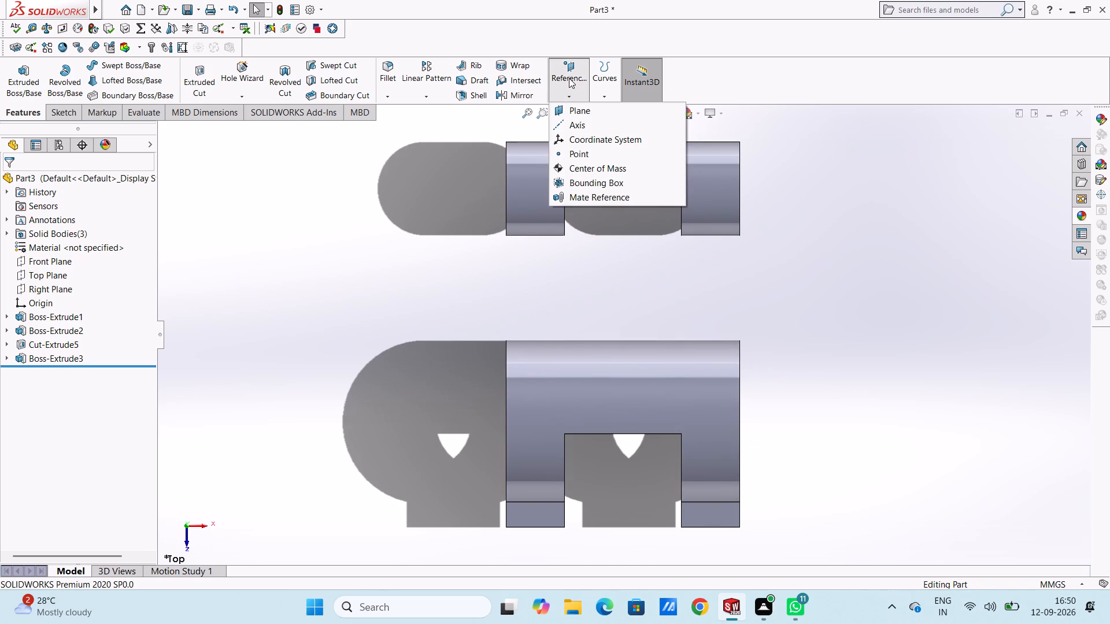
{"action": "left_click", "coordinate": [577, 107]}
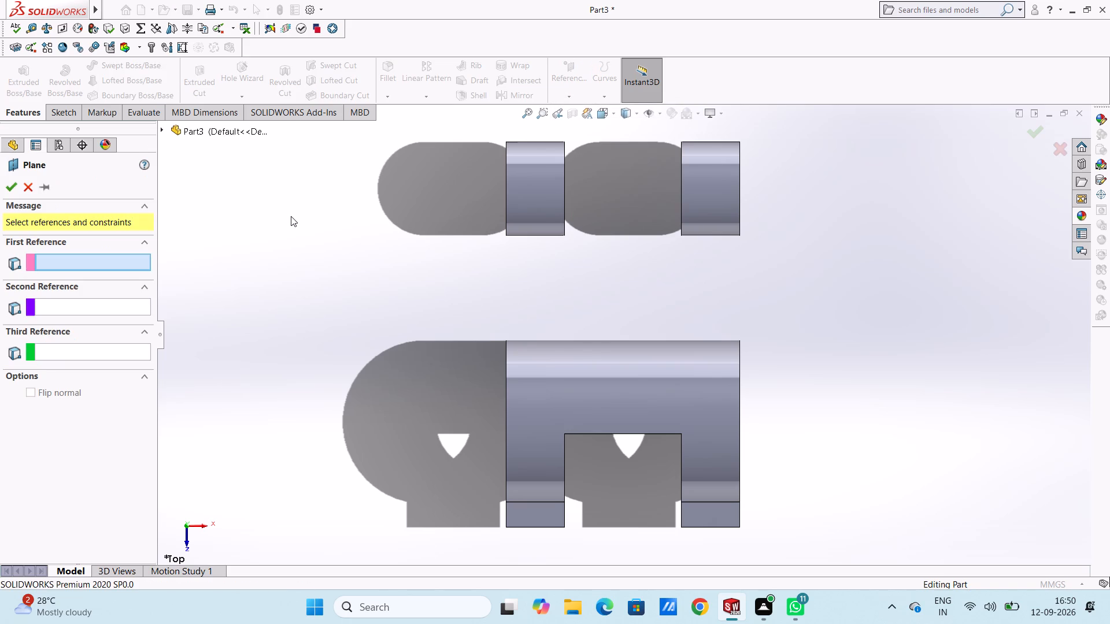
{"action": "left_click", "coordinate": [166, 131]}
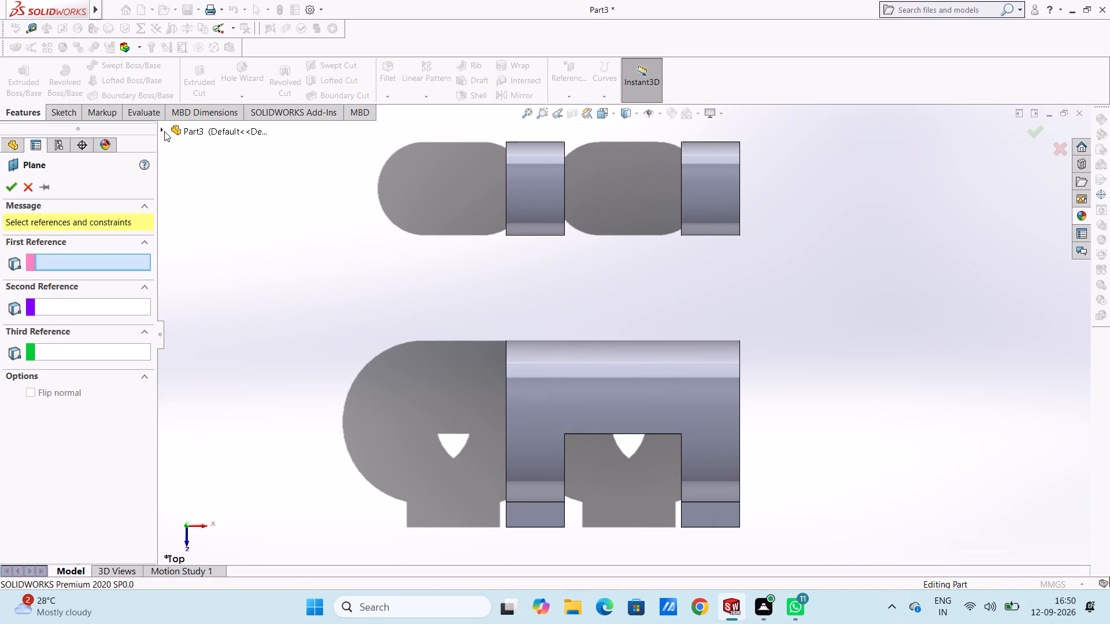
{"action": "left_click", "coordinate": [162, 130]}
{"action": "left_click", "coordinate": [161, 131]}
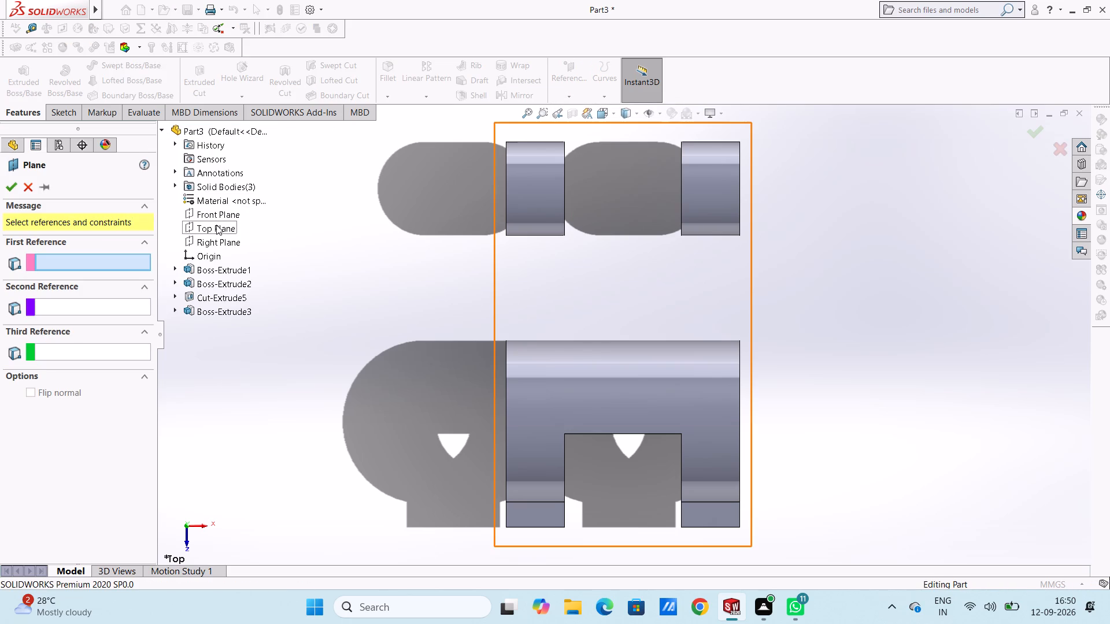
{"action": "left_click", "coordinate": [218, 243]}
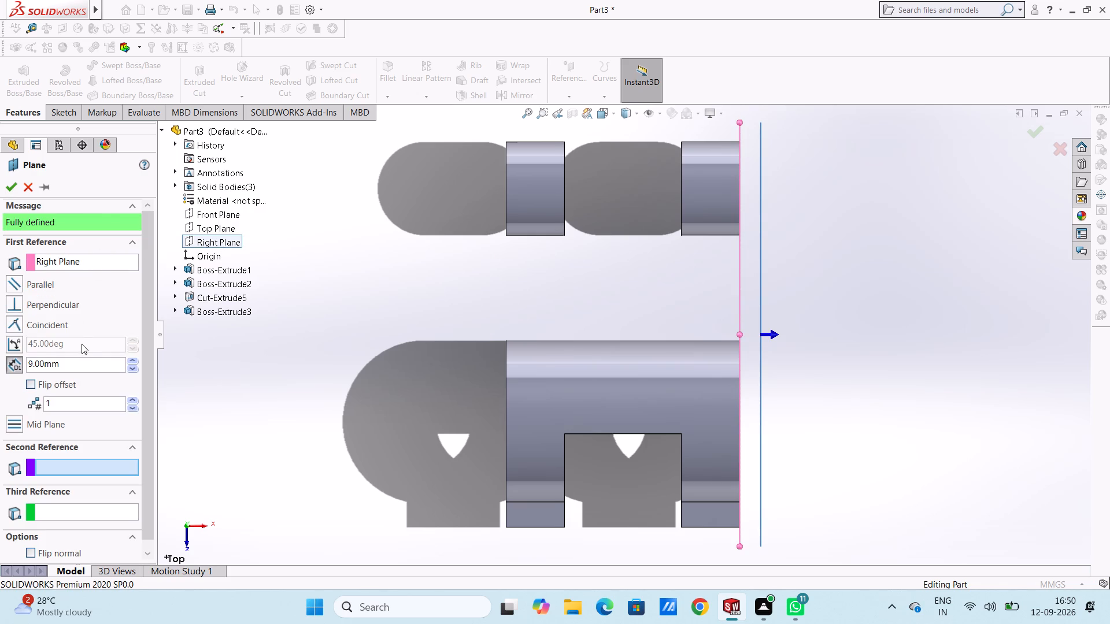
{"action": "double_click", "coordinate": [83, 363]}
{"action": "type", "text": "25"}
{"action": "key", "text": "Return"}
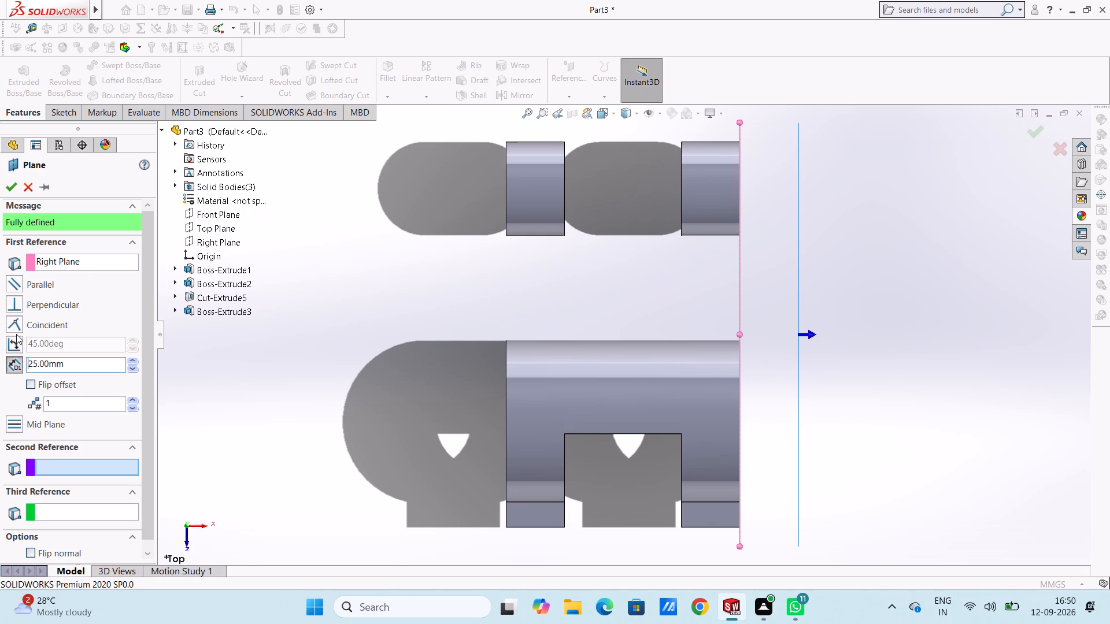
{"action": "left_click", "coordinate": [29, 380]}
{"action": "left_click", "coordinate": [14, 191]}
{"action": "left_click", "coordinate": [327, 321]}
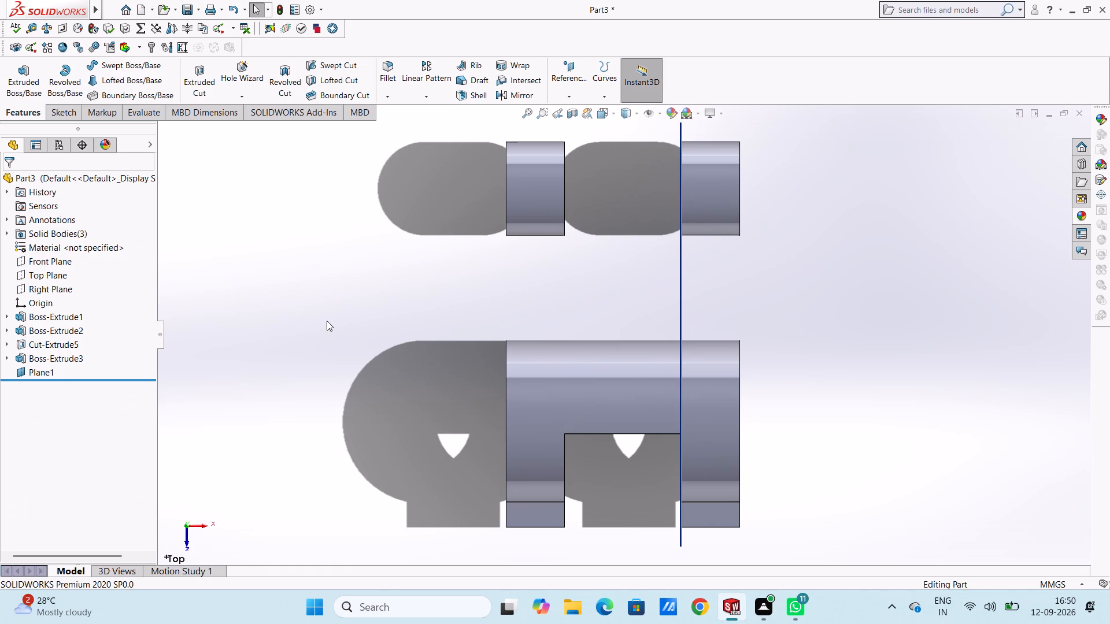
On the new plane, sketch a 50 mm horizontal line from the large circle's top, continuing with a sloped line about 58 mm long to the small ring's outer edge.
{"action": "key", "text": "ctrl+2"}
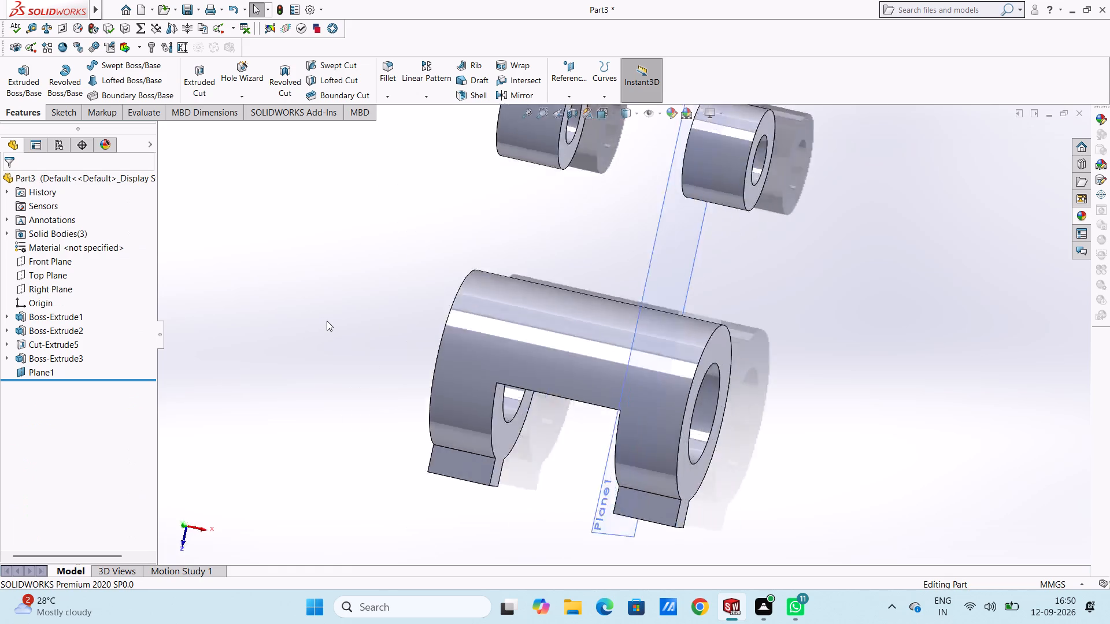
{"action": "key", "text": "ctrl+4"}
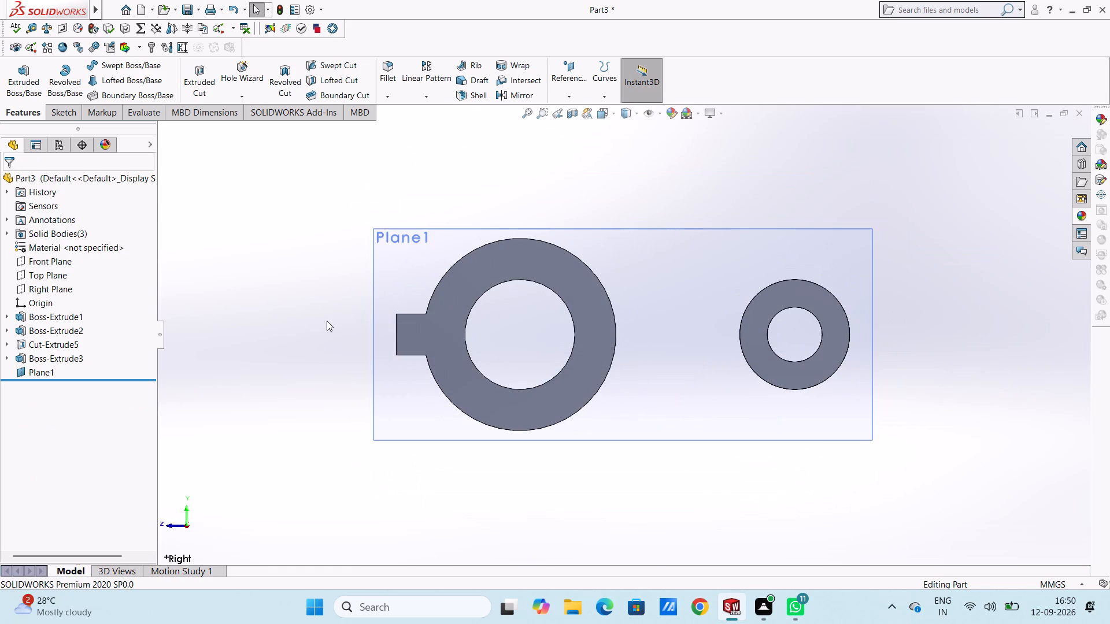
{"action": "left_click", "coordinate": [402, 283]}
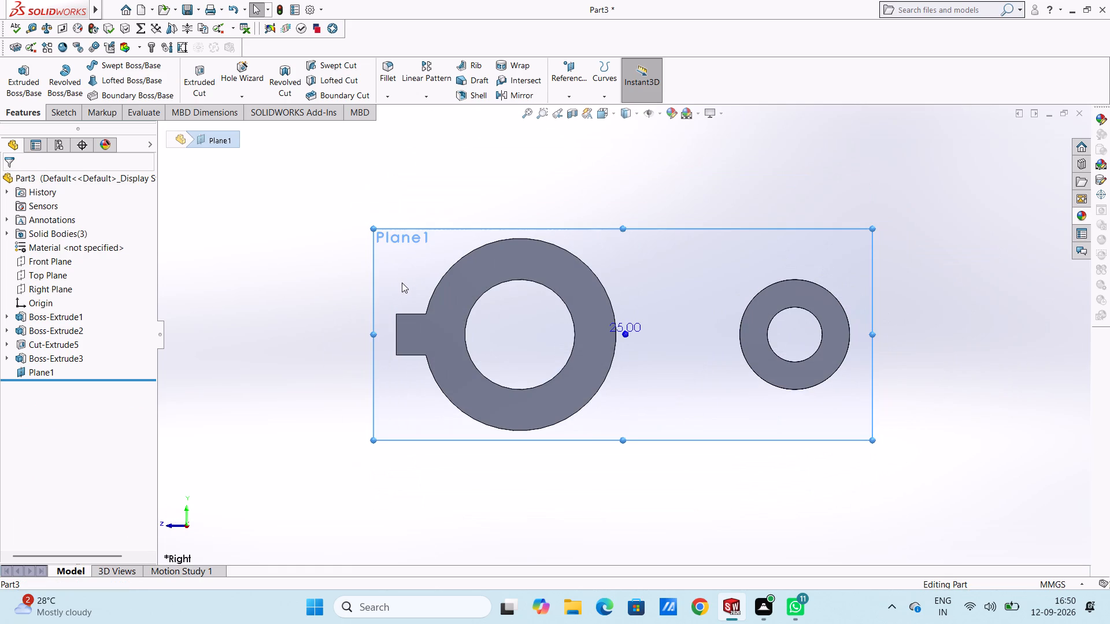
{"action": "left_click", "coordinate": [452, 253]}
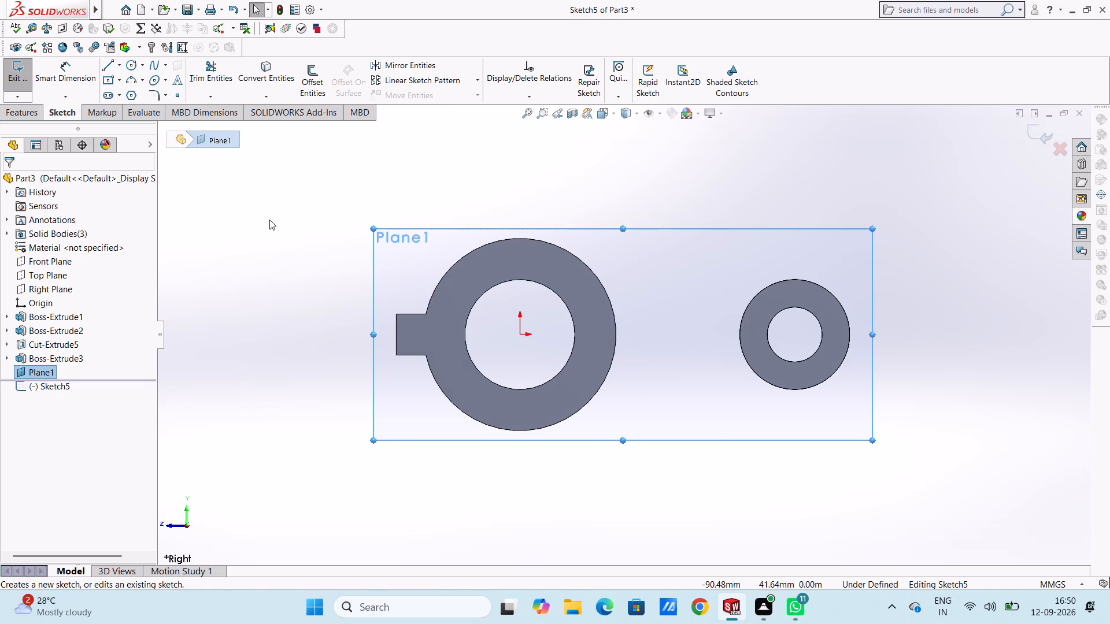
{"action": "left_click", "coordinate": [269, 220]}
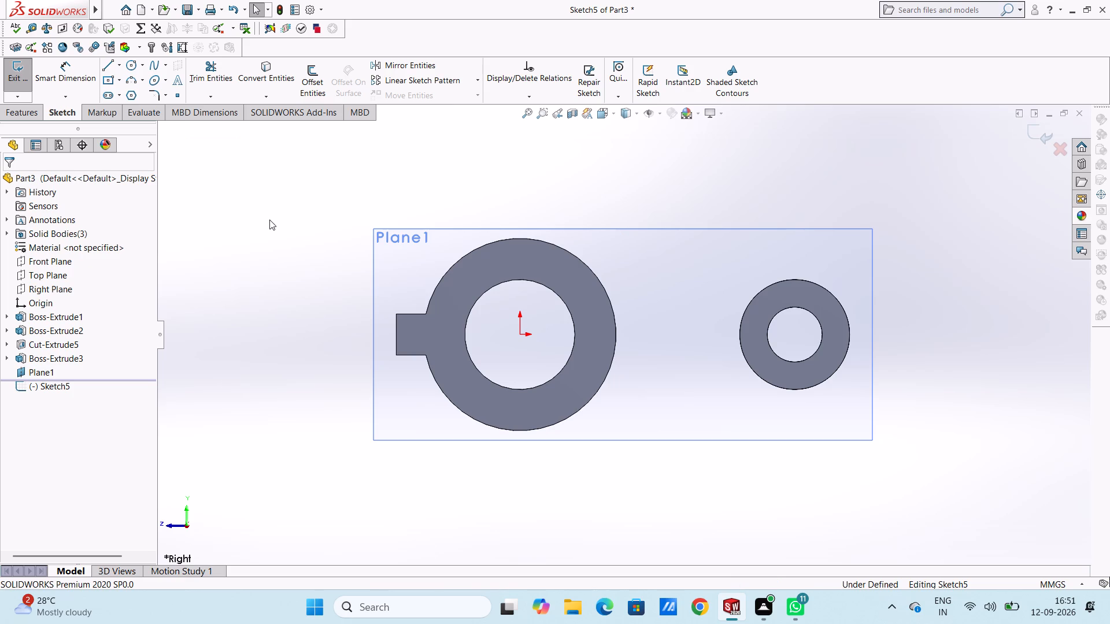
{"action": "key", "text": "l"}
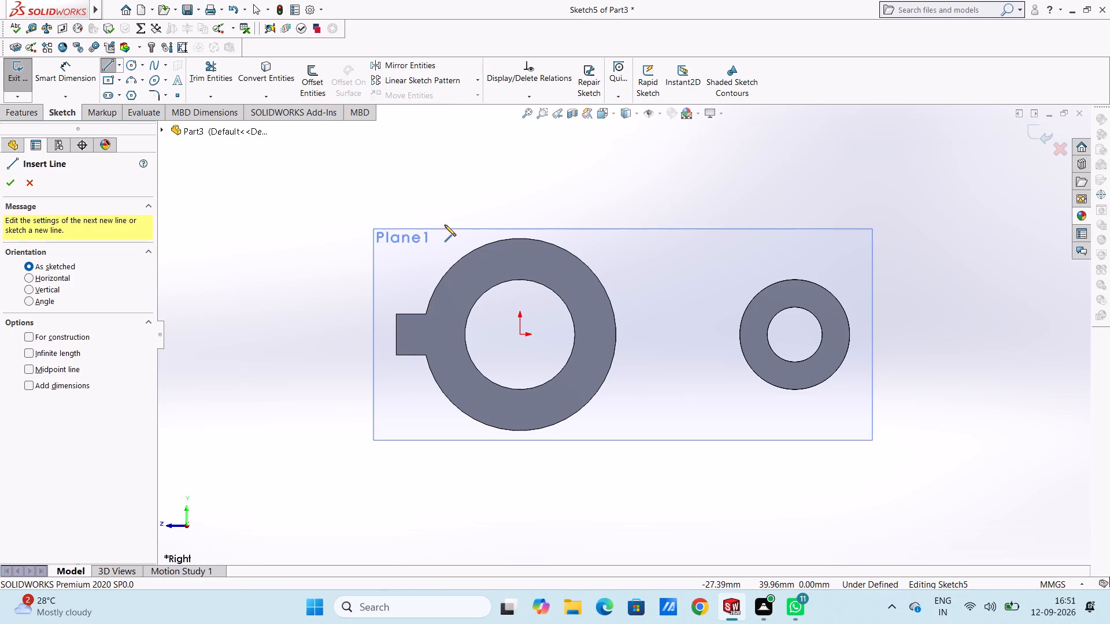
{"action": "left_click", "coordinate": [520, 238]}
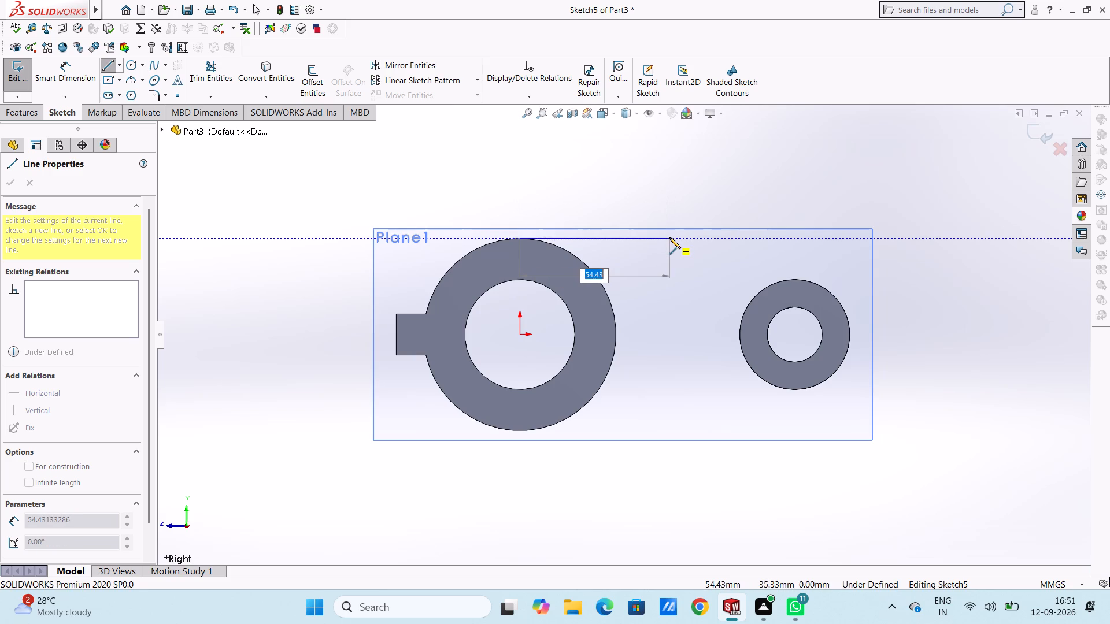
{"action": "type", "text": "50"}
{"action": "key", "text": "Return"}
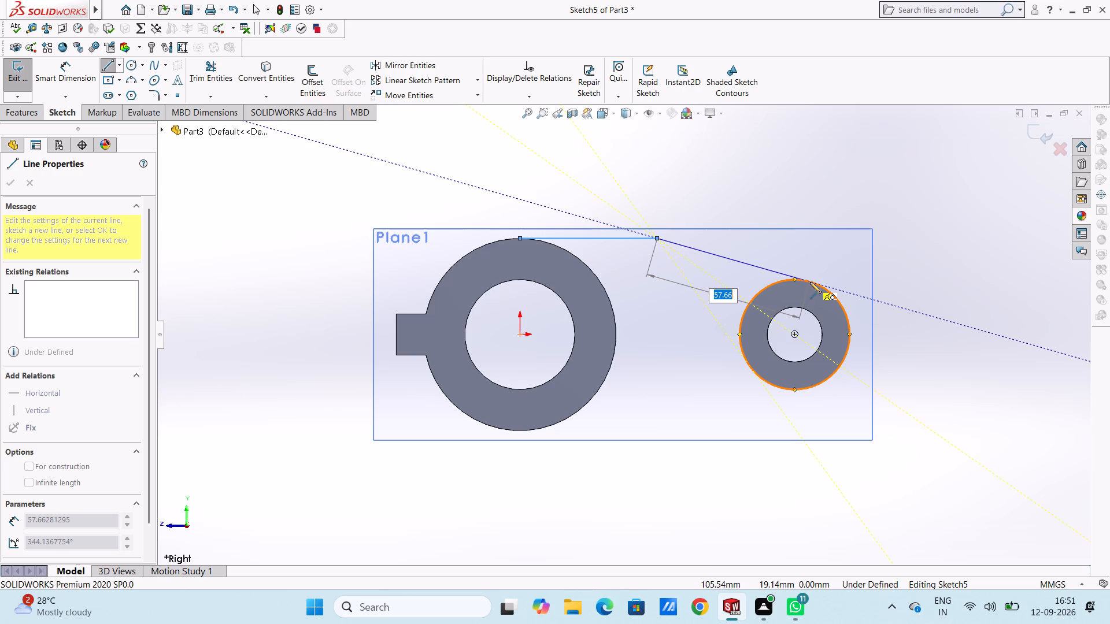
{"action": "left_click", "coordinate": [810, 282]}
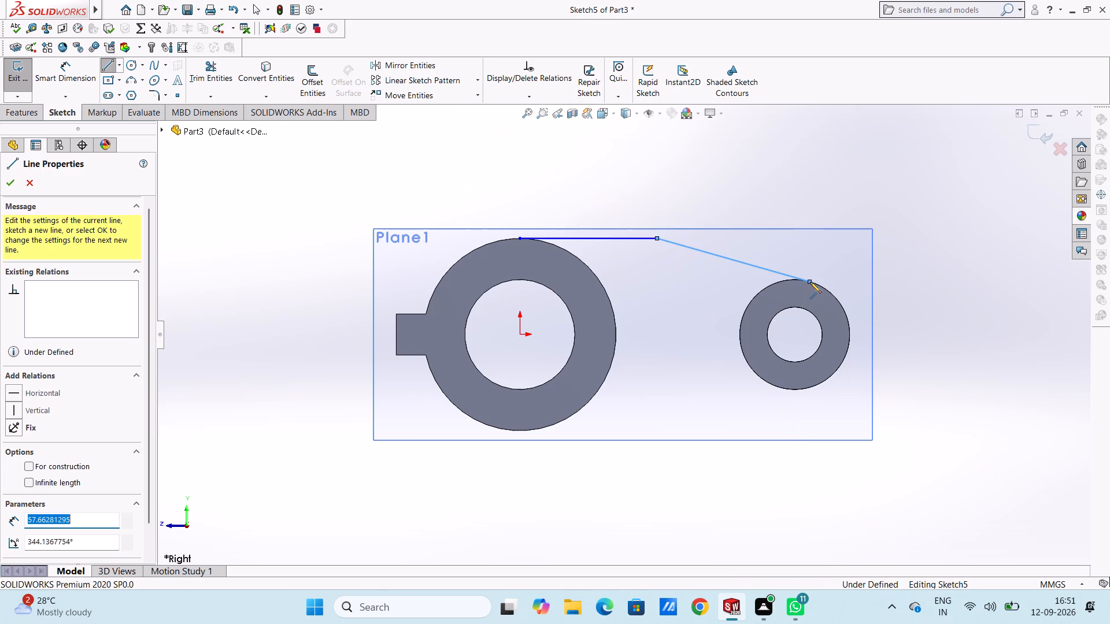
{"action": "key", "text": "Escape"}
{"action": "key", "text": "Escape"}
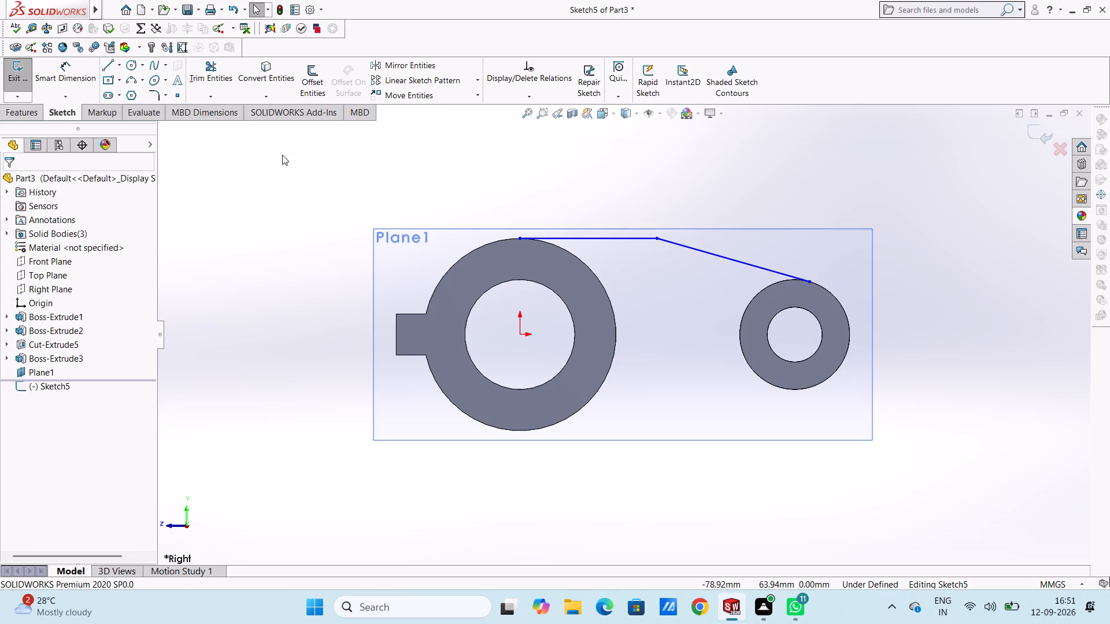
Make the horizontal line tangent to the large cylinder's outer edge and the sloped line tangent to the small ring's outer edge.
{"action": "left_click", "coordinate": [541, 239]}
{"action": "left_click", "coordinate": [548, 244], "text": "ctrl"}
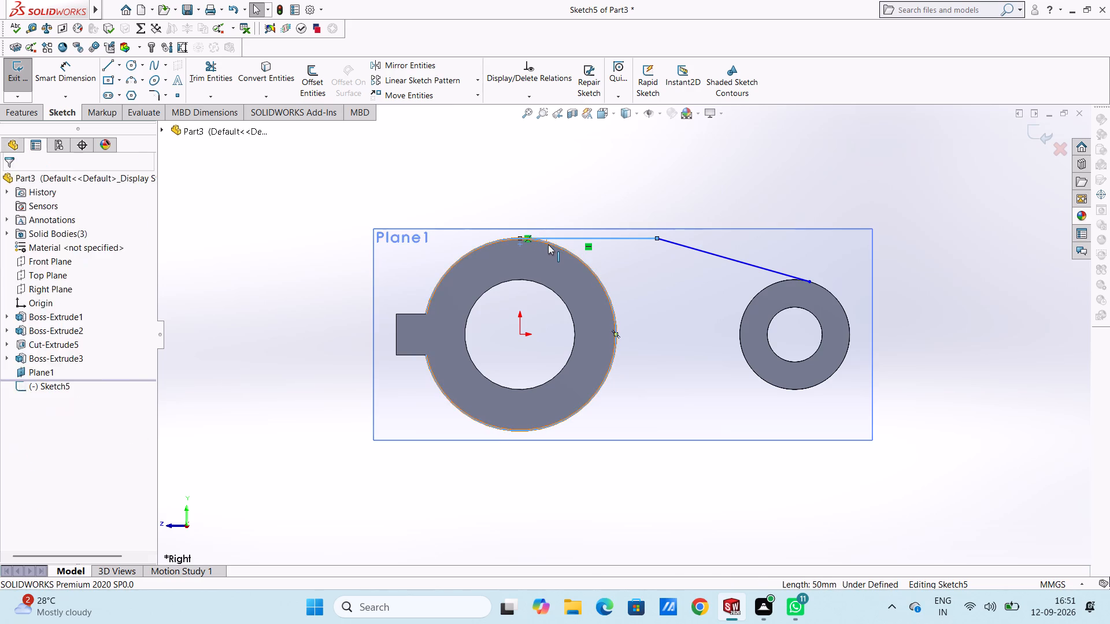
{"action": "left_click", "coordinate": [31, 389]}
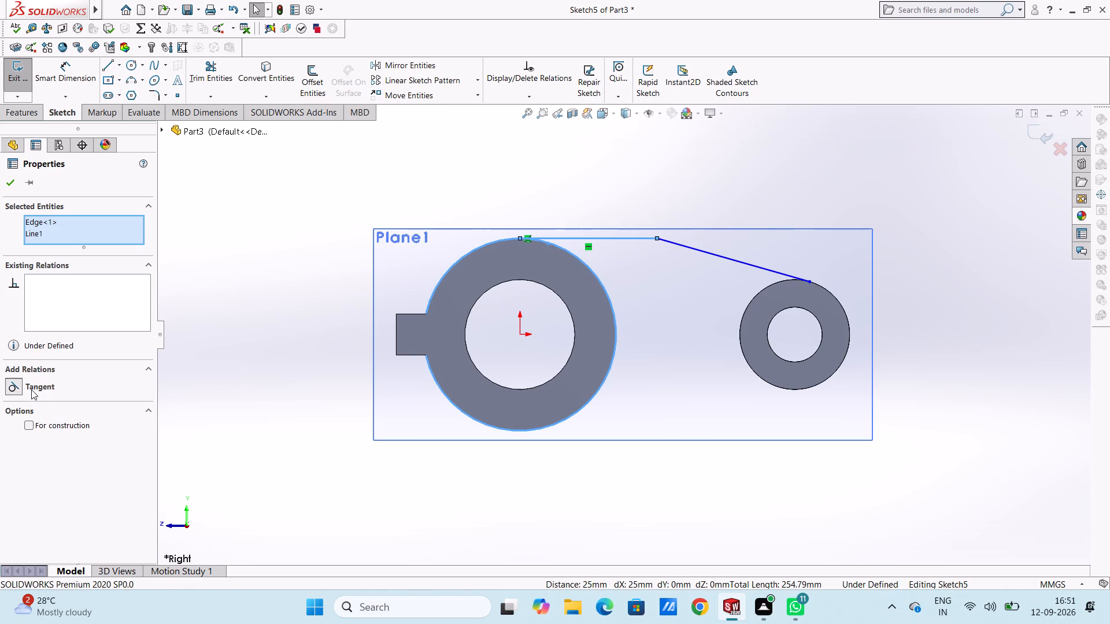
{"action": "left_click", "coordinate": [216, 304]}
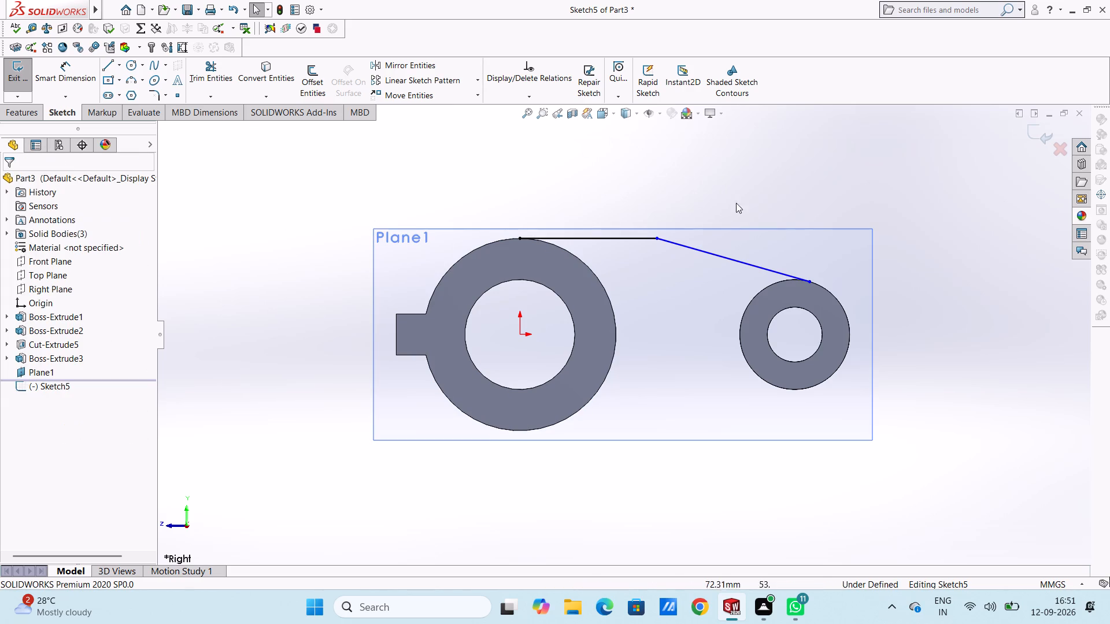
{"action": "left_click", "coordinate": [792, 278]}
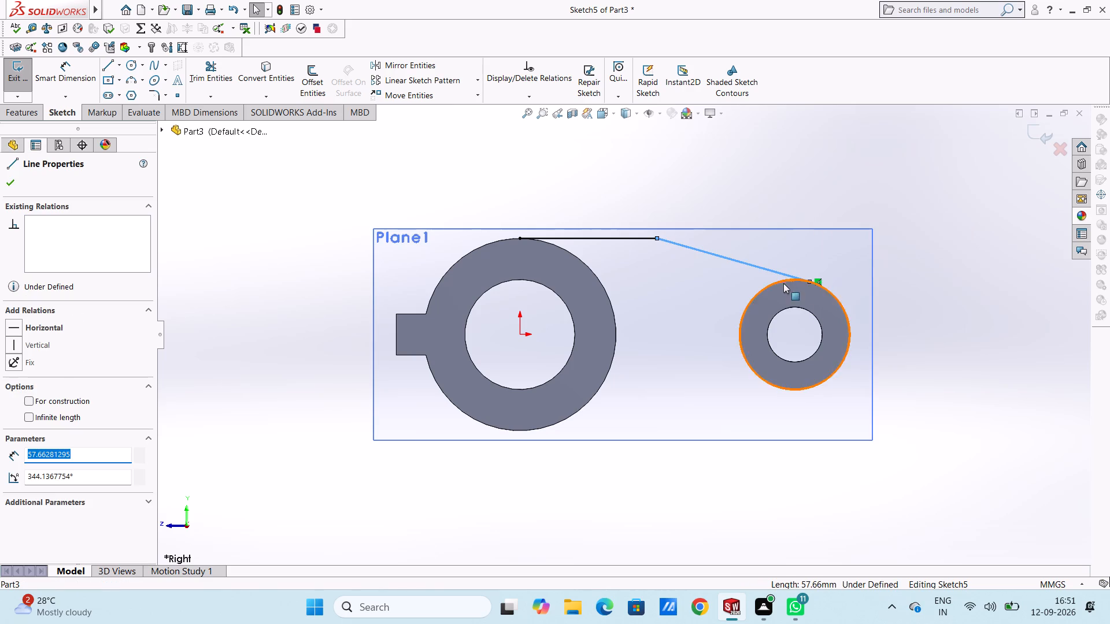
{"action": "left_click", "coordinate": [779, 283], "text": "ctrl"}
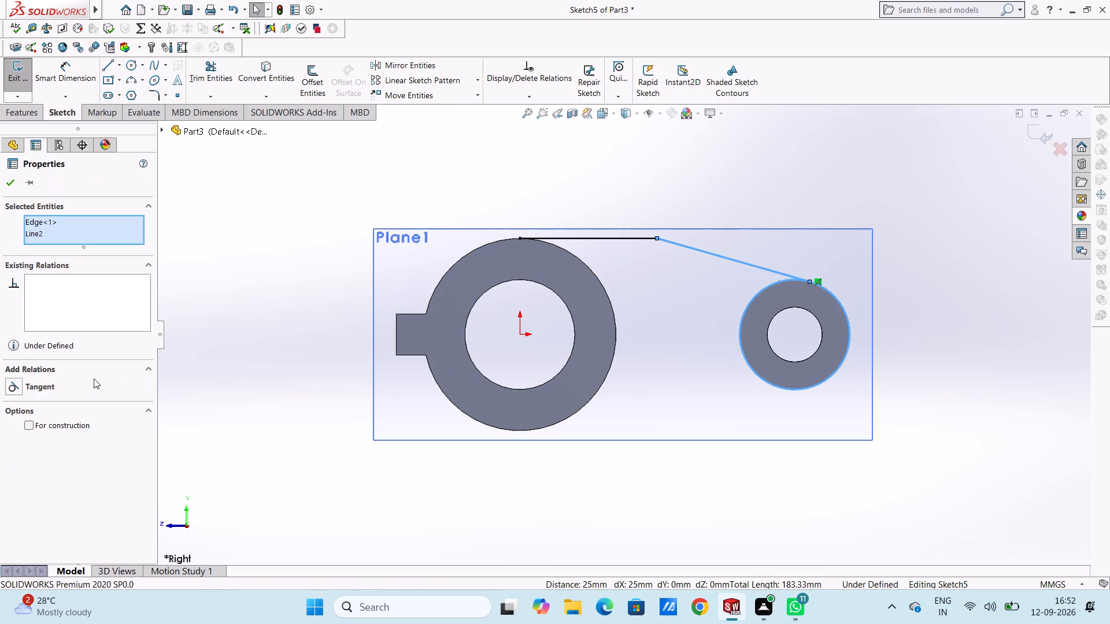
{"action": "left_click", "coordinate": [66, 387]}
{"action": "left_click", "coordinate": [231, 313]}
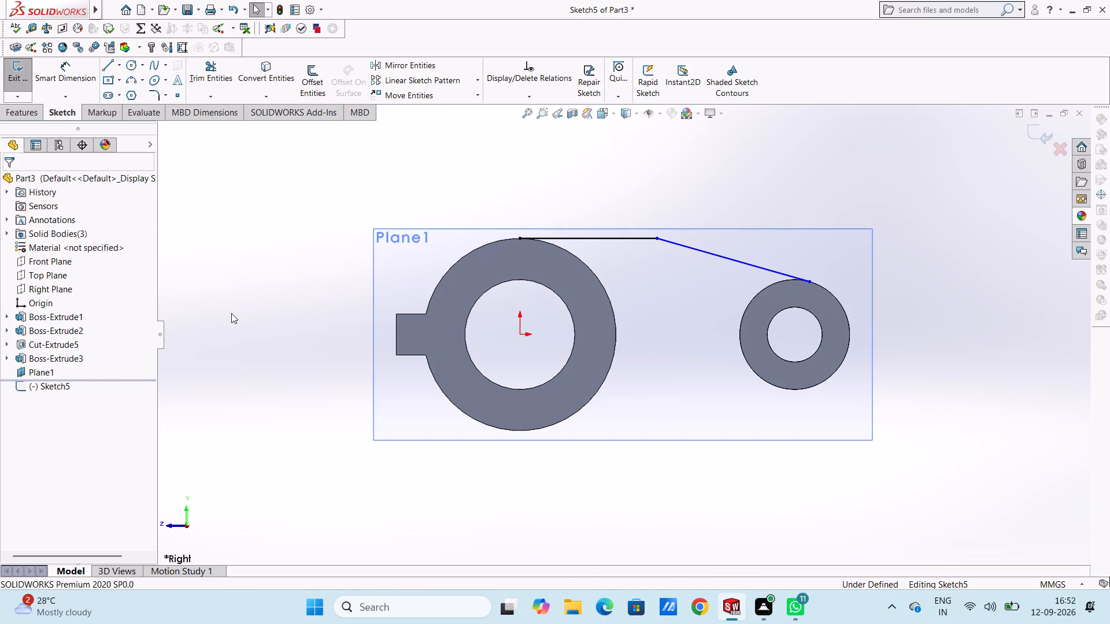
Dimension the horizontal line's length at 50 mm.
{"action": "left_click", "coordinate": [75, 86]}
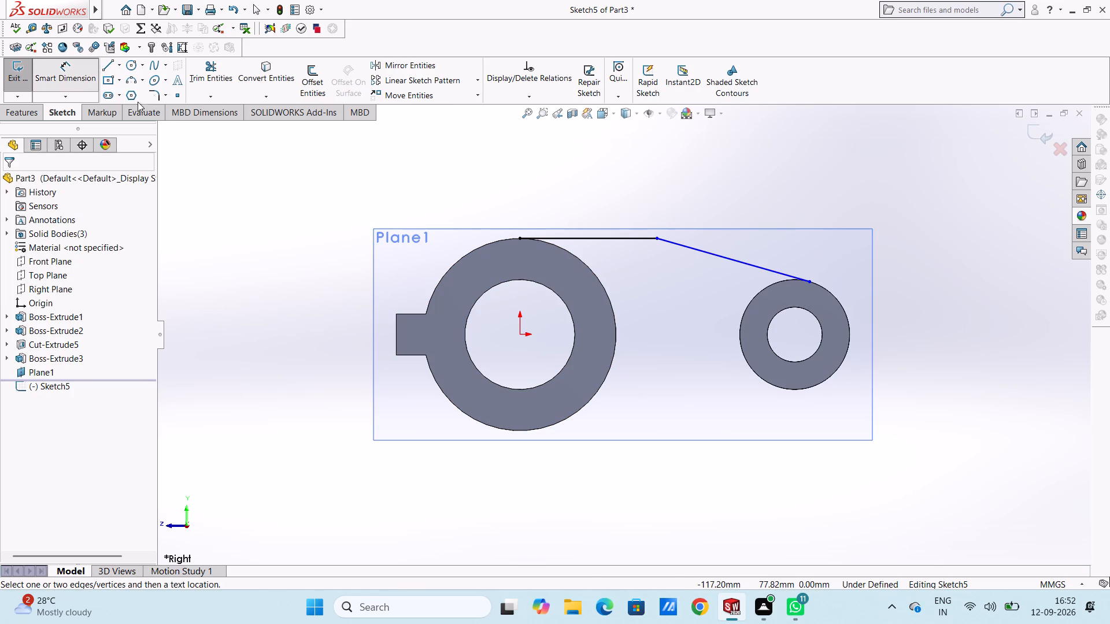
{"action": "left_click", "coordinate": [594, 239]}
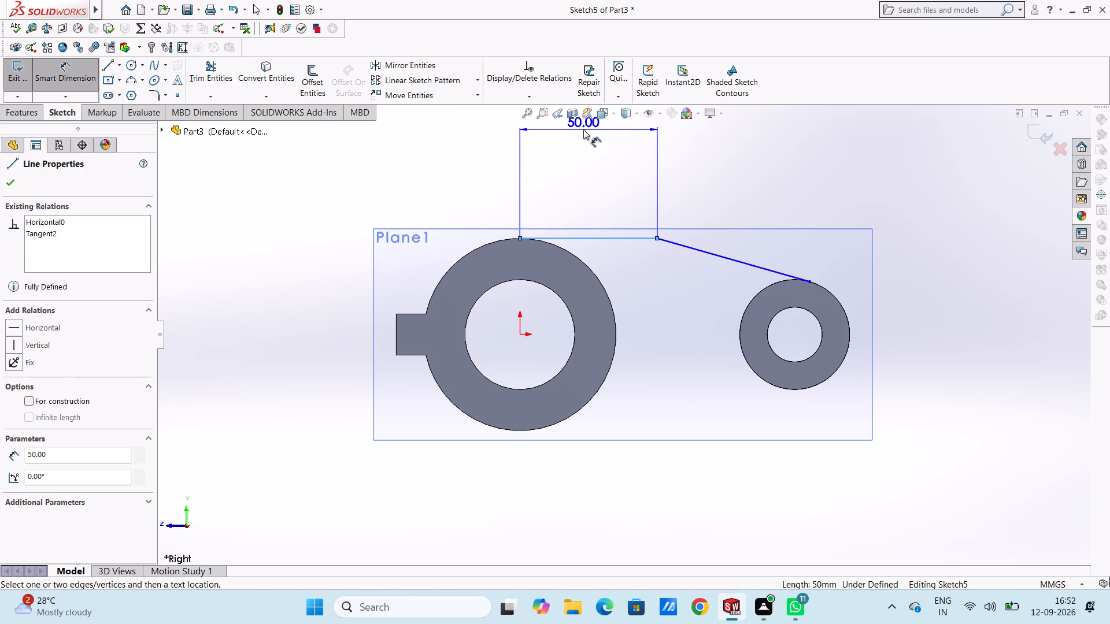
{"action": "left_click", "coordinate": [583, 129]}
{"action": "key", "text": "Return"}
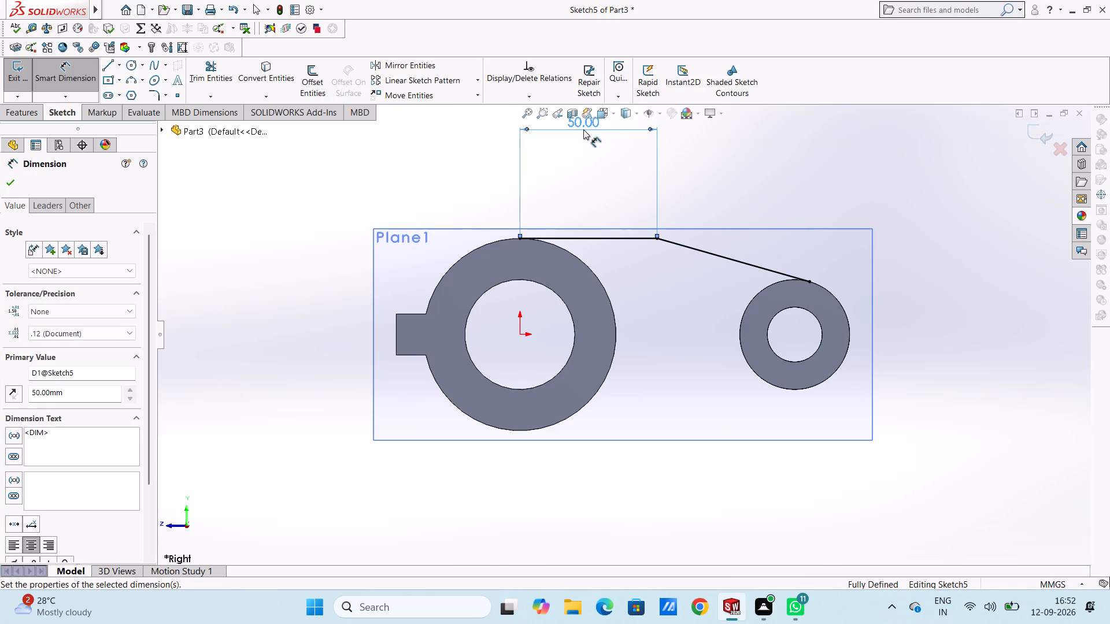
Sketch a 50 mm horizontal line from the large circle's bottom, continuing with a sloped line about 58 mm long to the small ring's lower outer edge.
{"action": "key", "text": "Escape"}
{"action": "key", "text": "Escape"}
{"action": "key", "text": "Escape"}
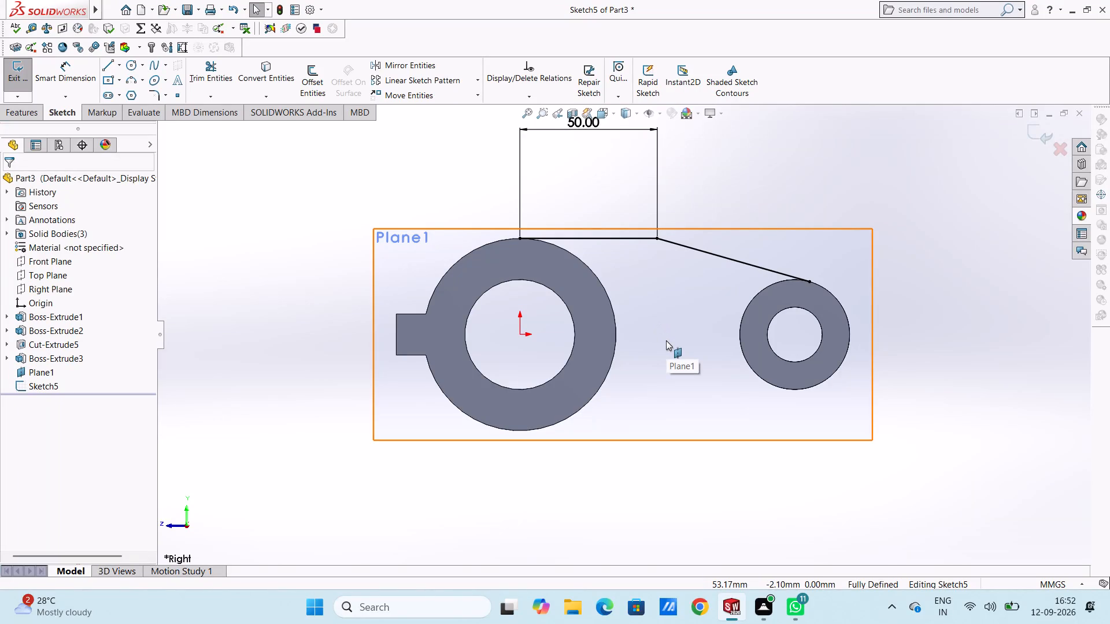
{"action": "key", "text": "l"}
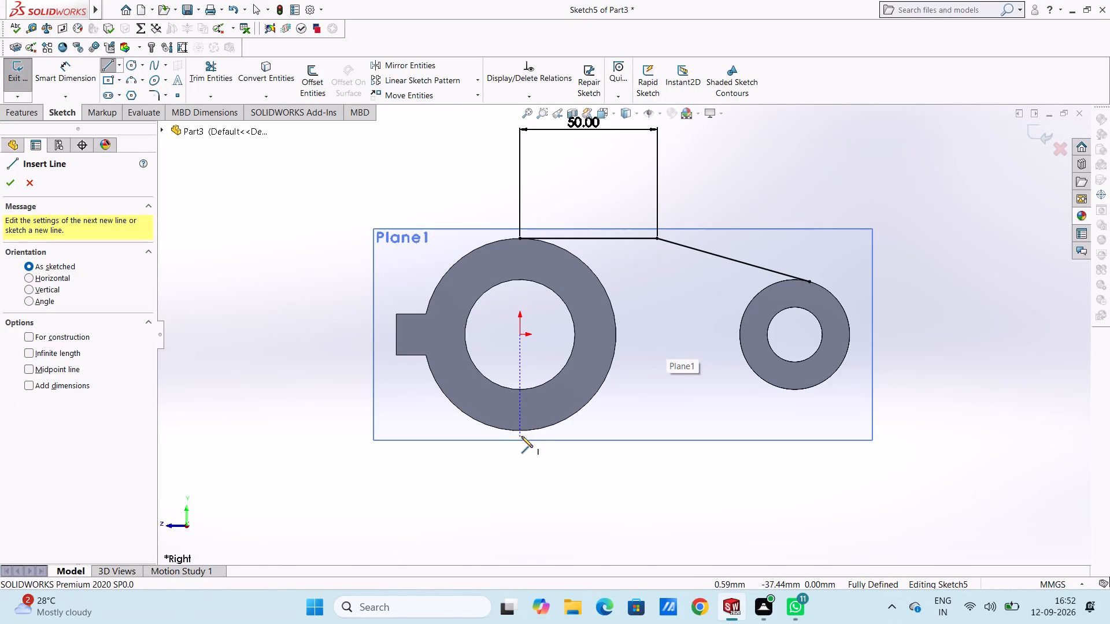
{"action": "left_click", "coordinate": [520, 432]}
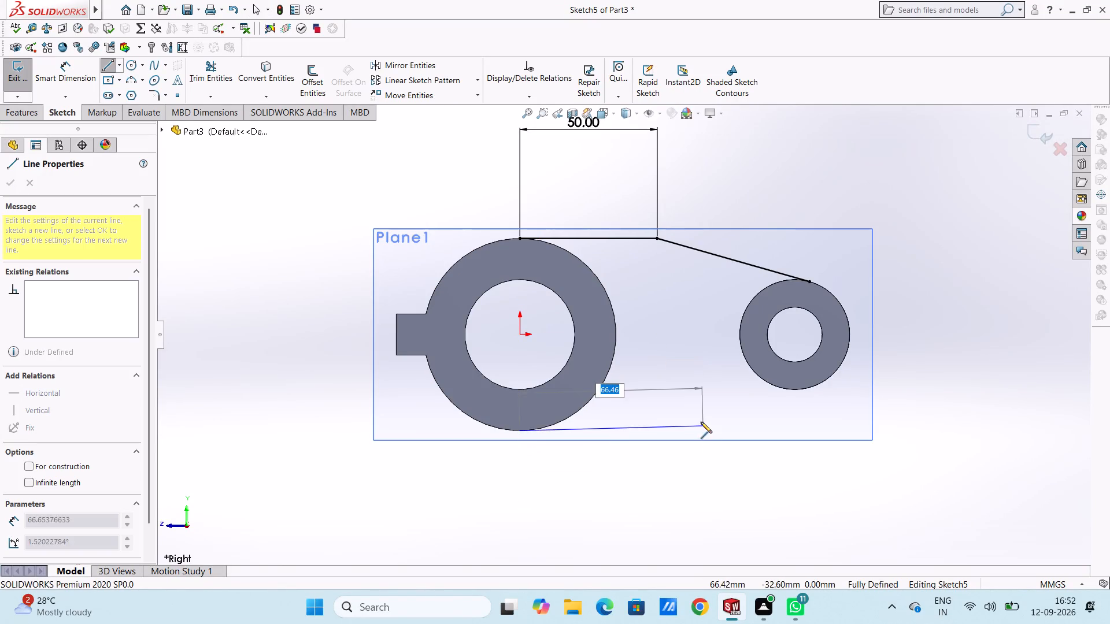
{"action": "left_click", "coordinate": [657, 429]}
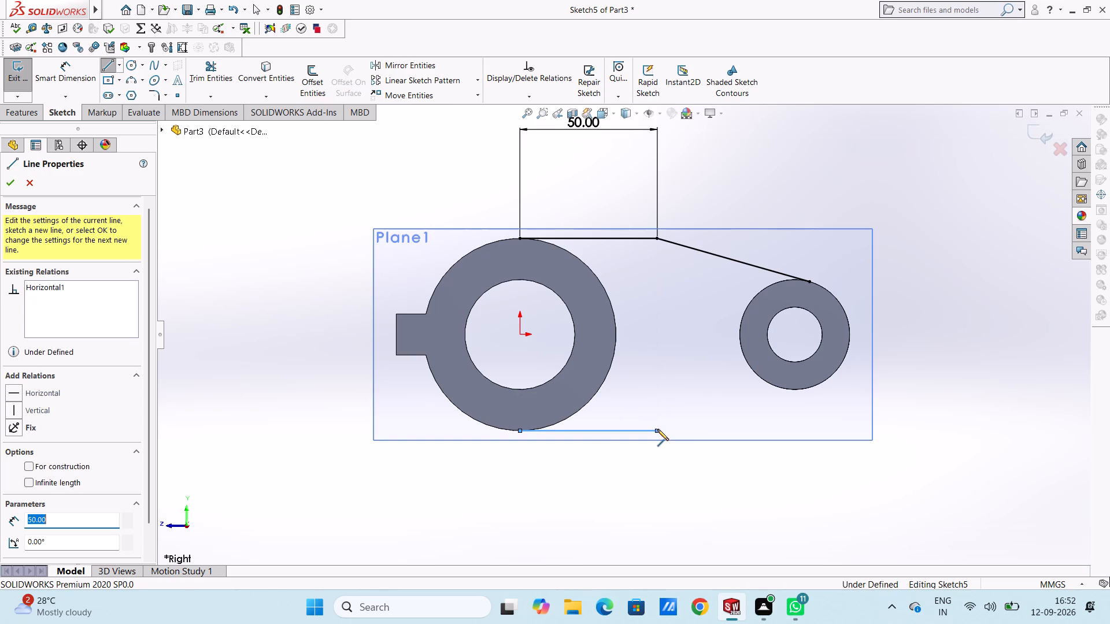
{"action": "left_click", "coordinate": [809, 387]}
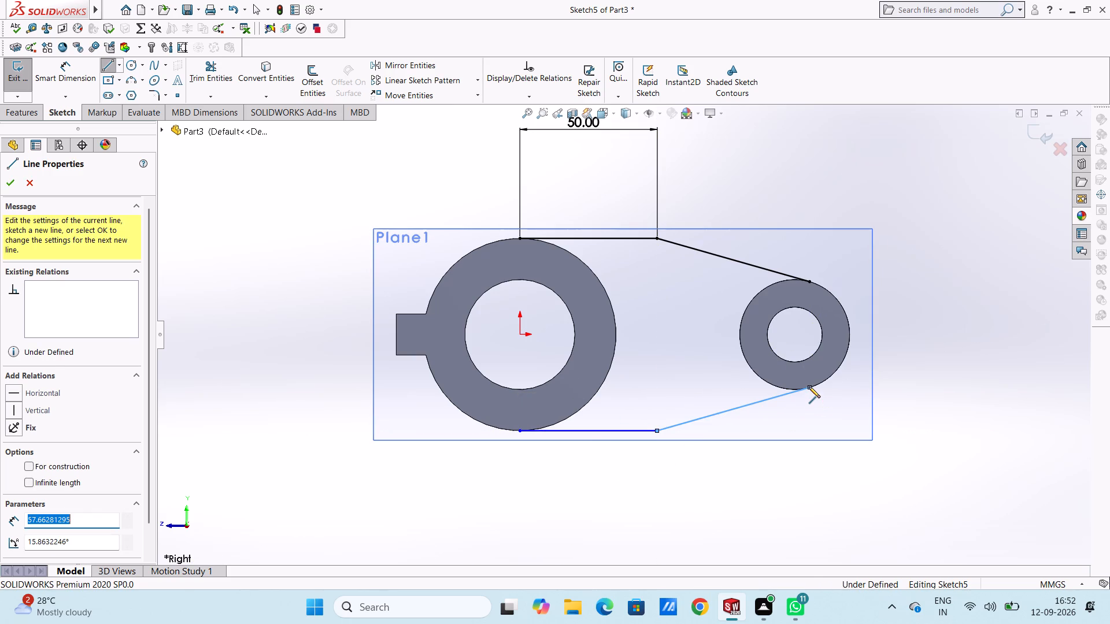
{"action": "key", "text": "Escape"}
{"action": "key", "text": "Escape"}
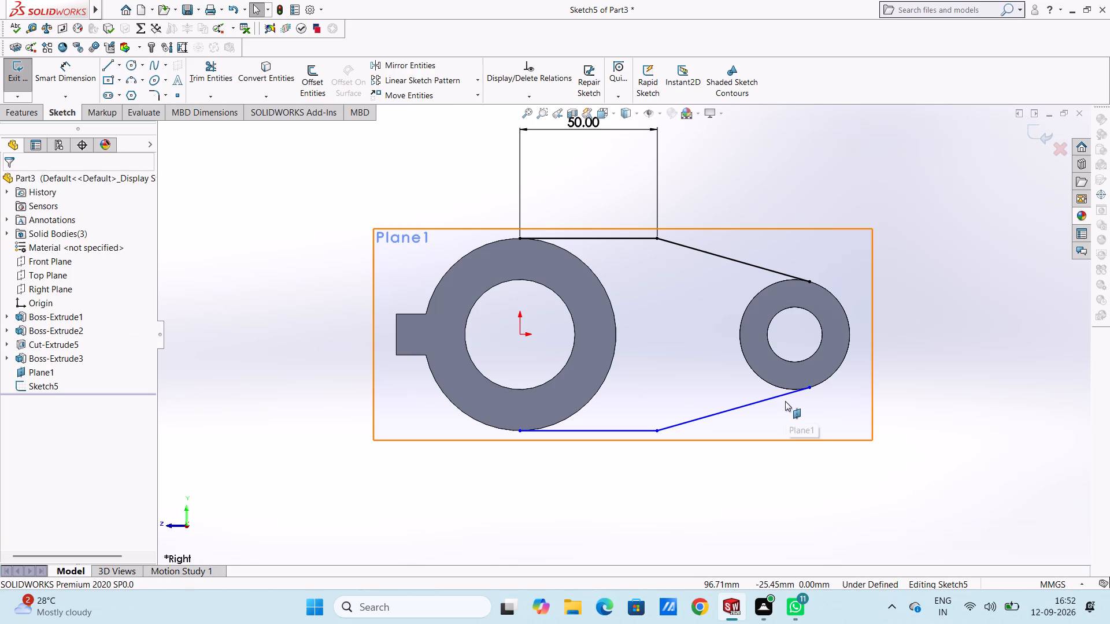
Make the lower sloped line tangent to the small ring's outer edge and the lower horizontal line tangent to the large cylinder's outer edge.
{"action": "left_click", "coordinate": [783, 396]}
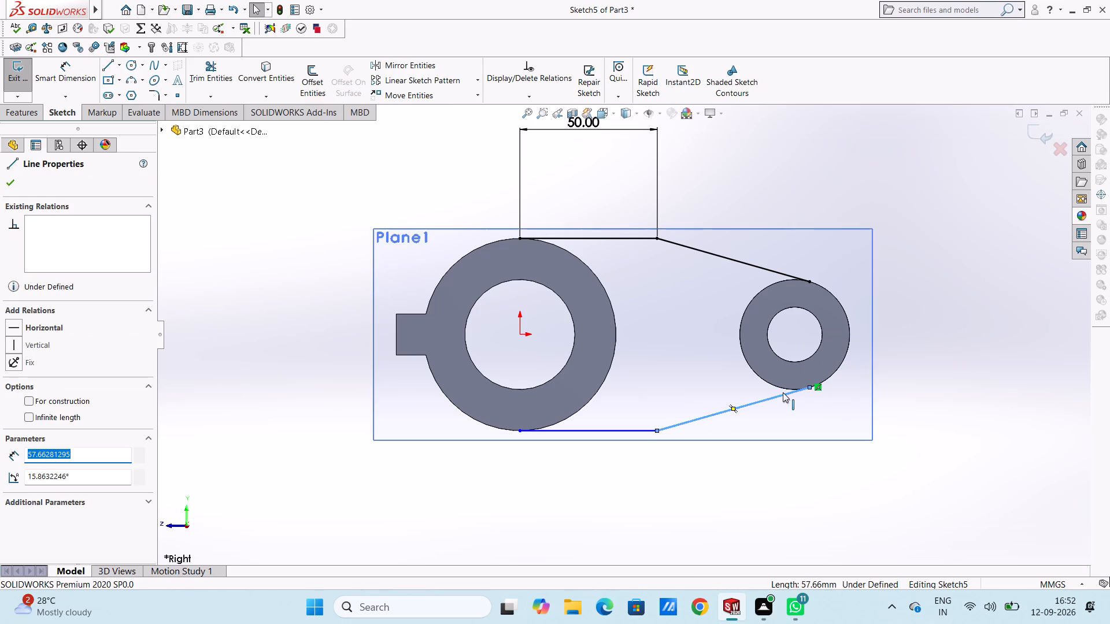
{"action": "left_click", "coordinate": [784, 388], "text": "ctrl"}
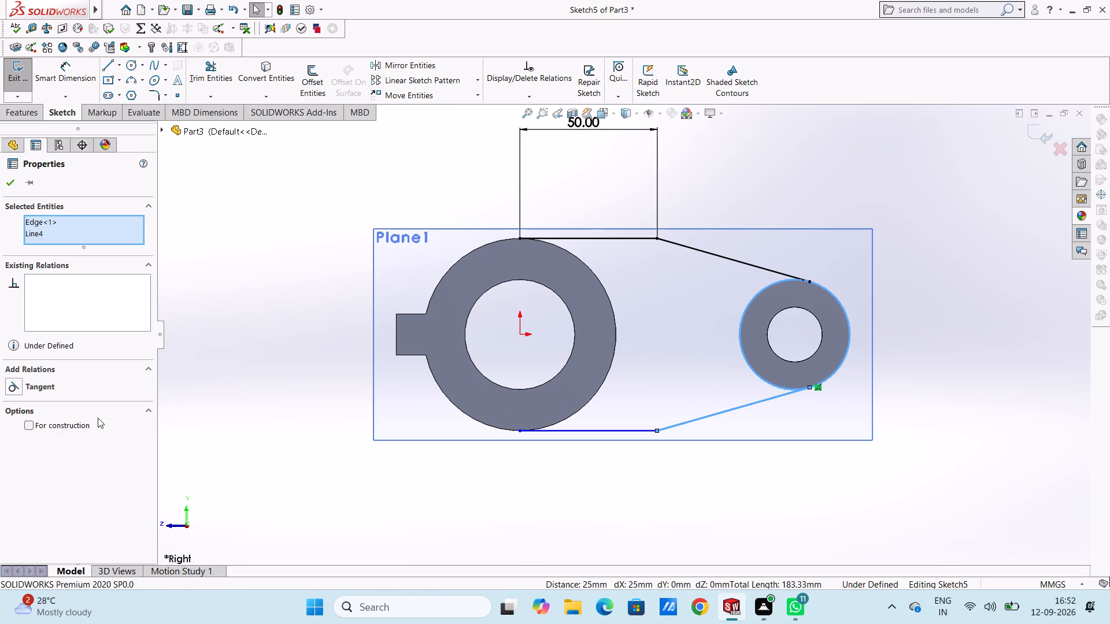
{"action": "left_click", "coordinate": [62, 392]}
{"action": "left_click", "coordinate": [384, 395]}
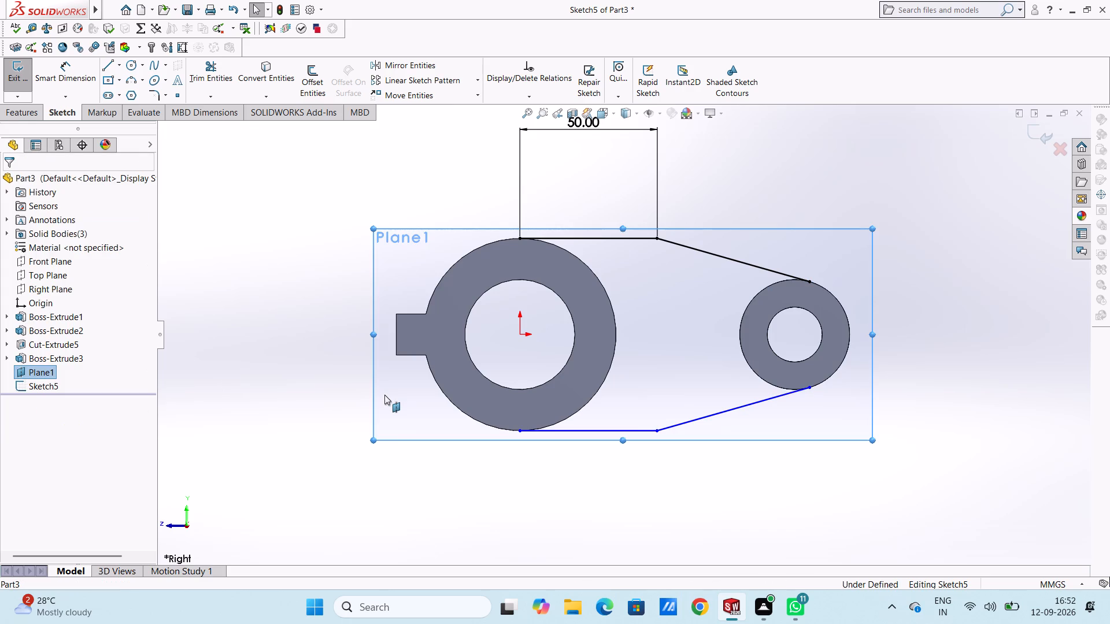
{"action": "left_click", "coordinate": [601, 428]}
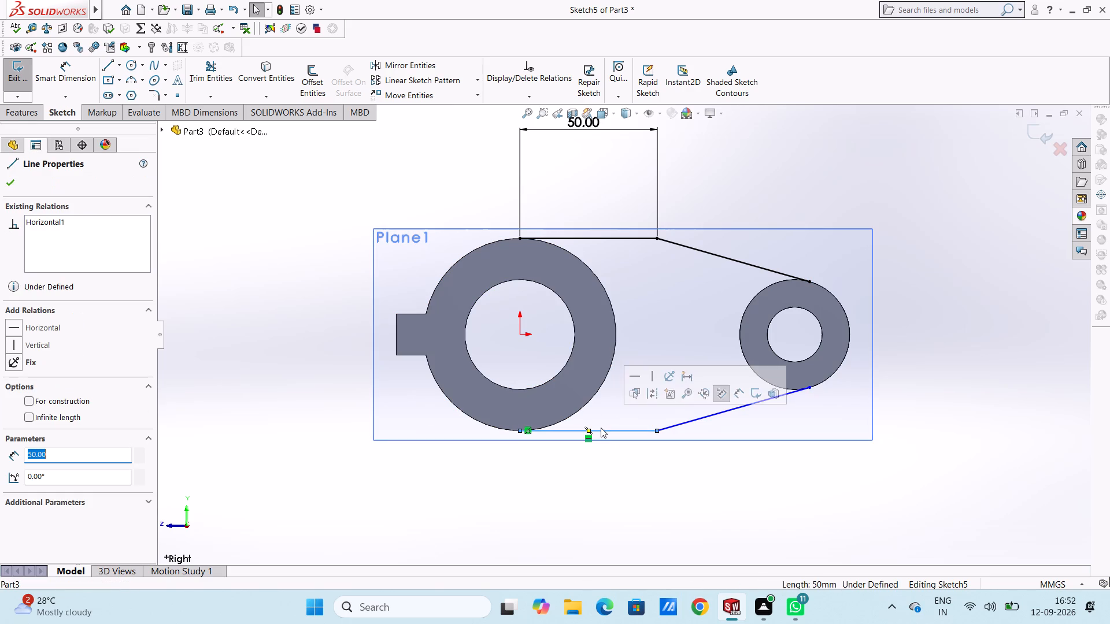
{"action": "left_click", "coordinate": [584, 403], "text": "ctrl"}
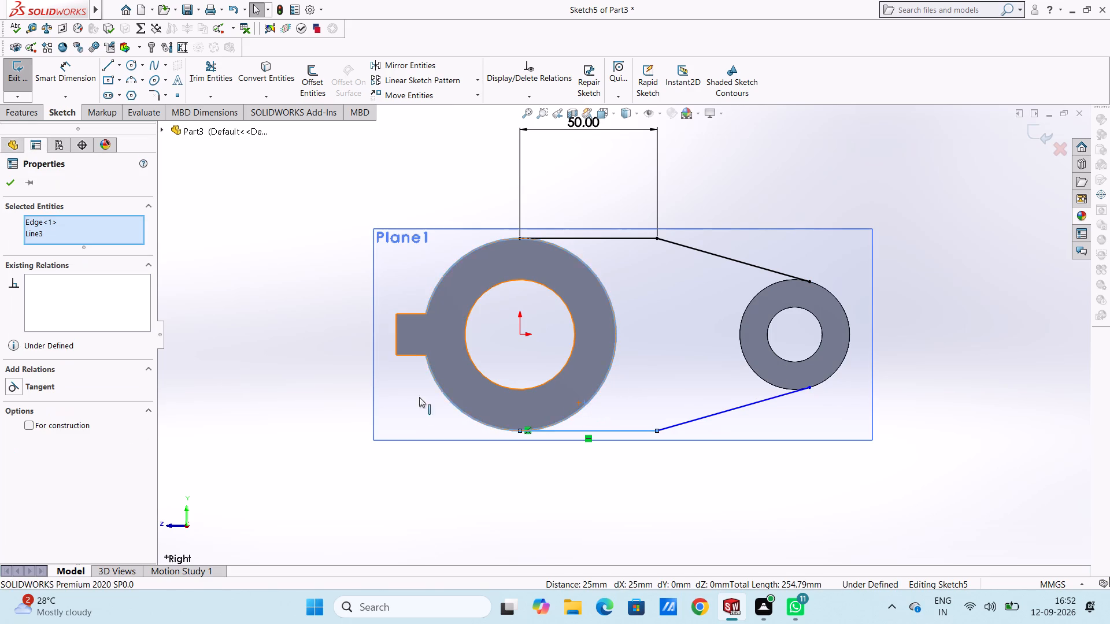
{"action": "left_click", "coordinate": [21, 387]}
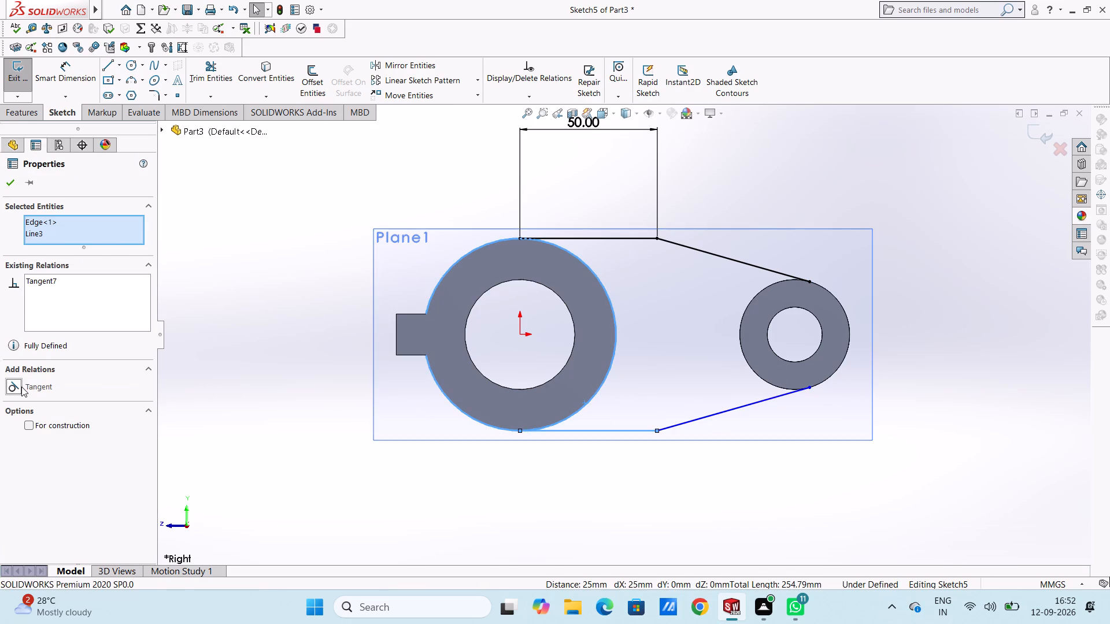
{"action": "left_click", "coordinate": [325, 389]}
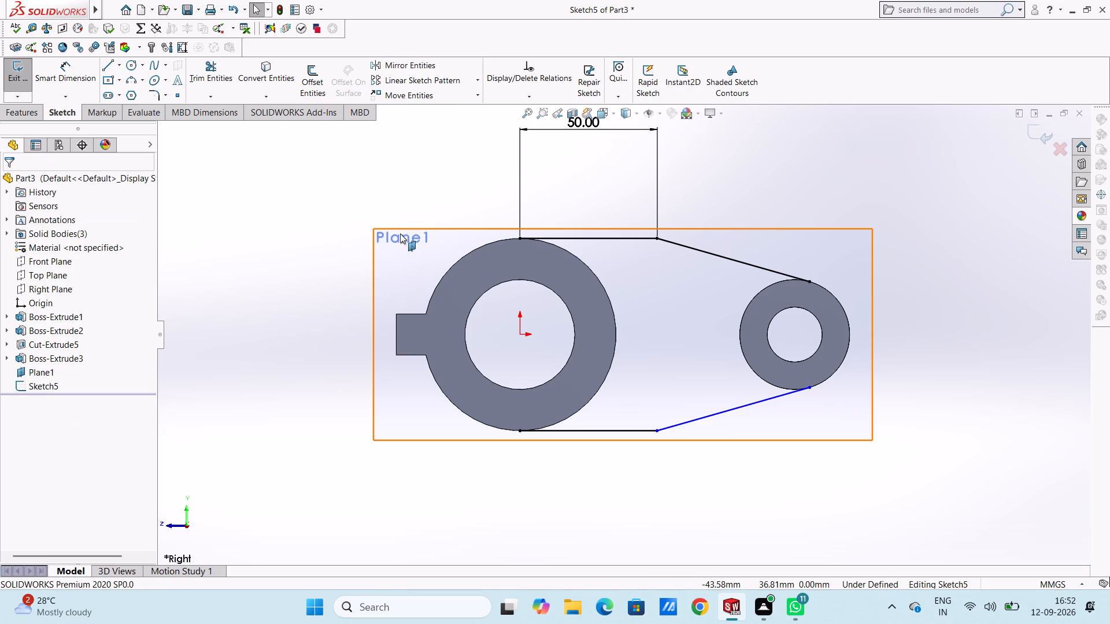
Dimension the lower horizontal line's length at 50 mm.
{"action": "left_click", "coordinate": [76, 76]}
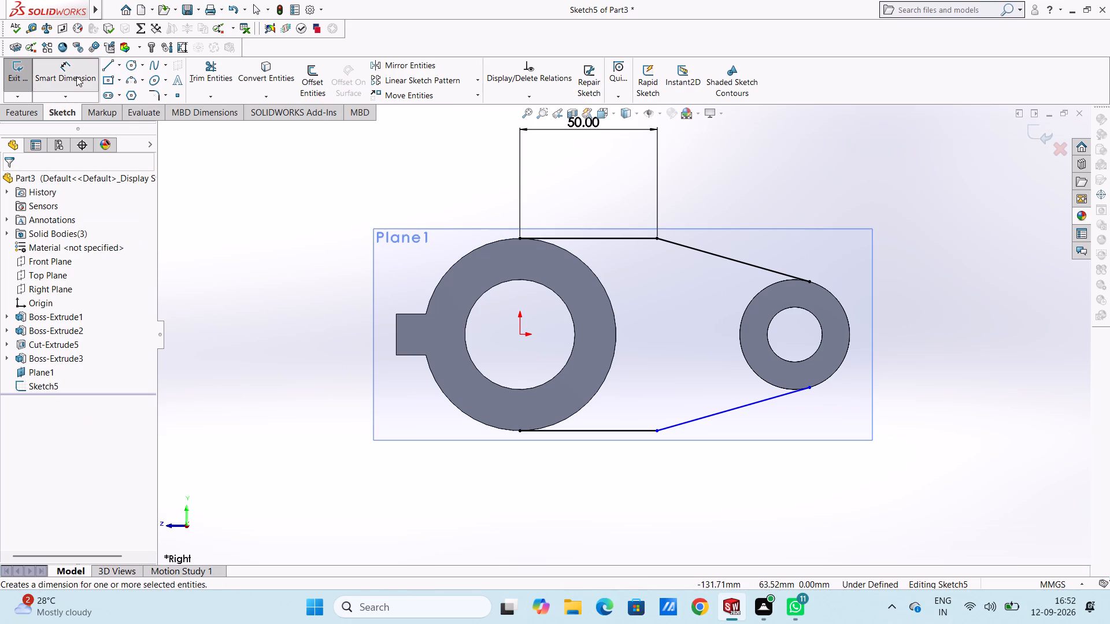
{"action": "left_click", "coordinate": [618, 430]}
{"action": "left_click", "coordinate": [613, 510]}
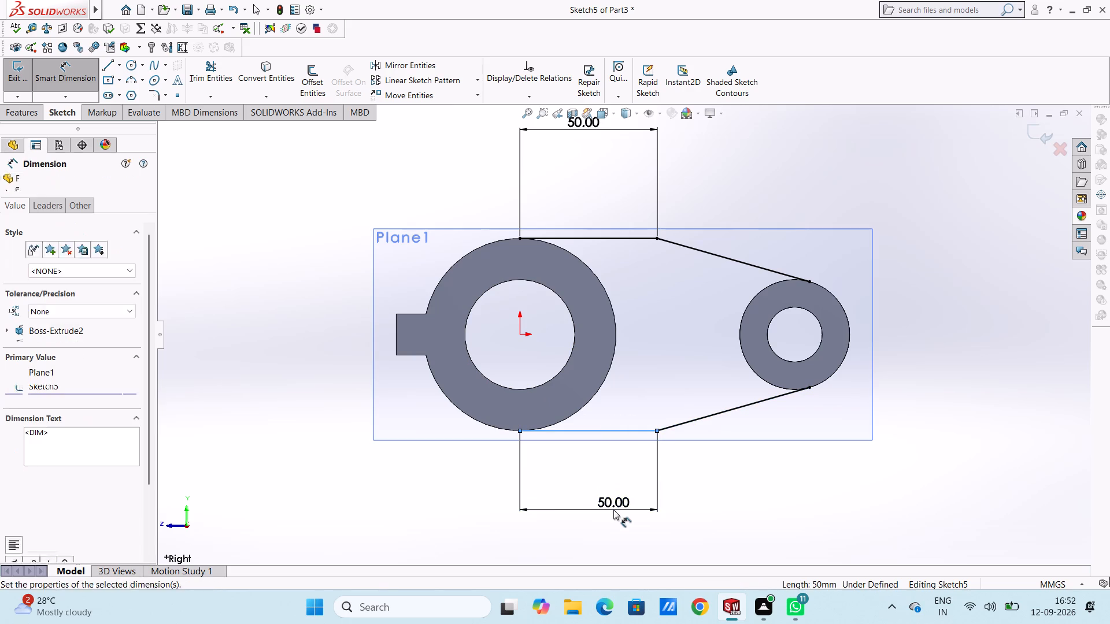
{"action": "key", "text": "Return"}
{"action": "left_click", "coordinate": [789, 479]}
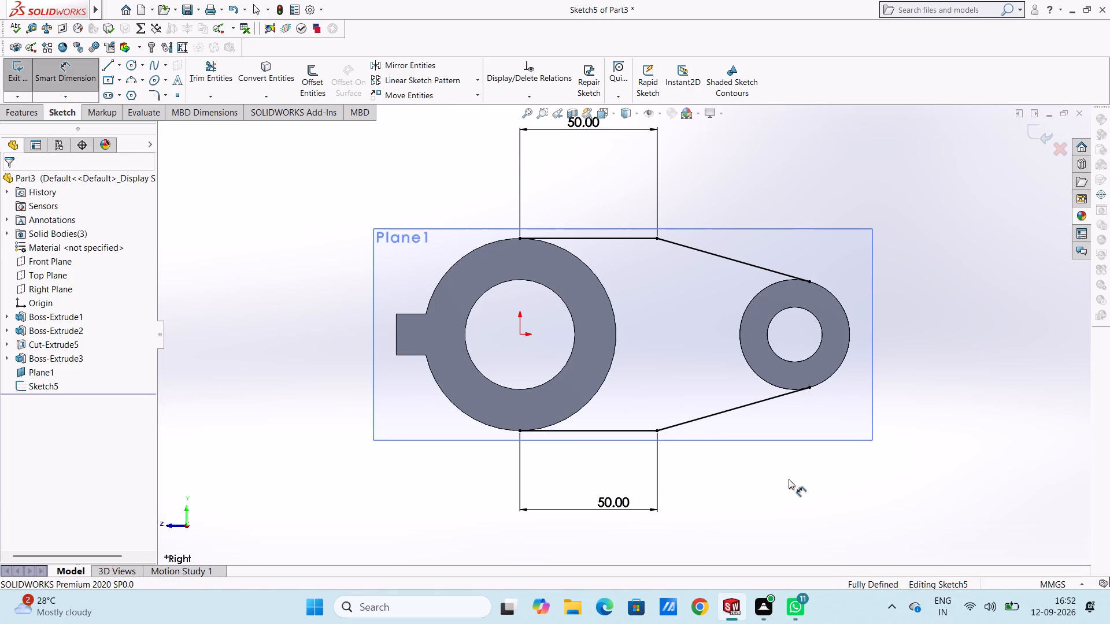
{"action": "key", "text": "Escape"}
{"action": "key", "text": "Escape"}
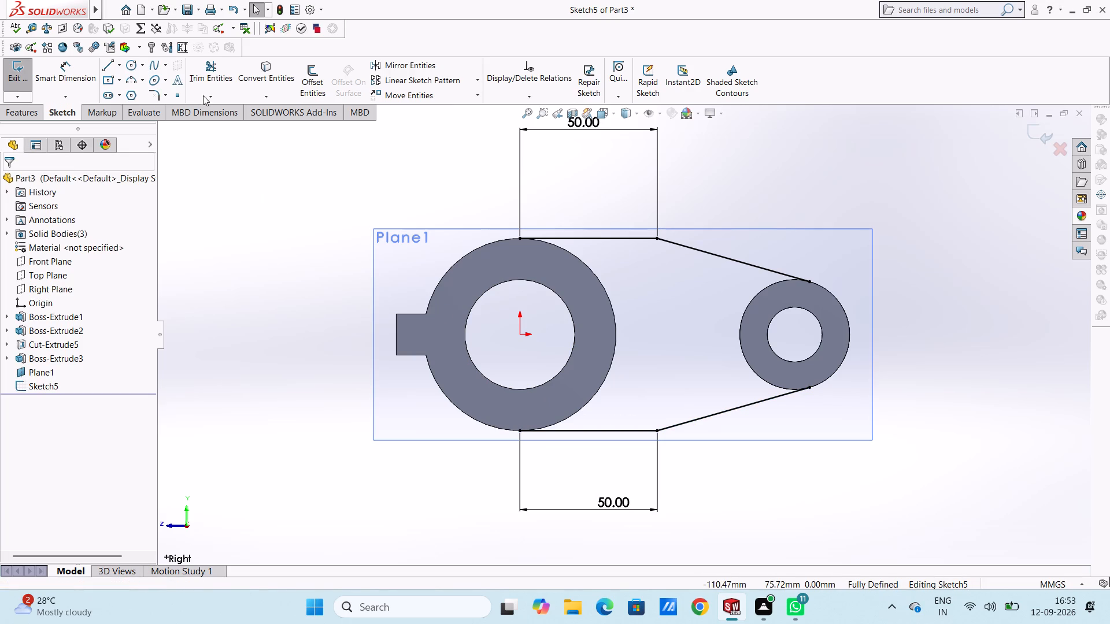
Close the arm profile with three-point arcs between the line ends, following the large cylinder's outer edge and the small ring's inward-facing outer edge.
{"action": "left_click", "coordinate": [139, 77]}
{"action": "left_click", "coordinate": [132, 80]}
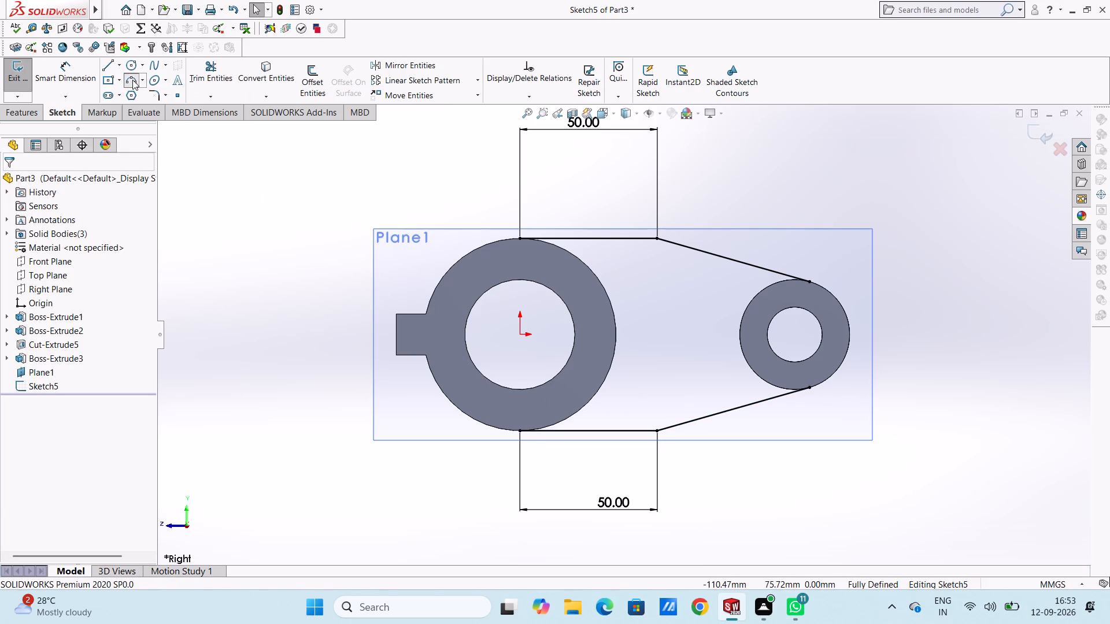
{"action": "left_click", "coordinate": [518, 239]}
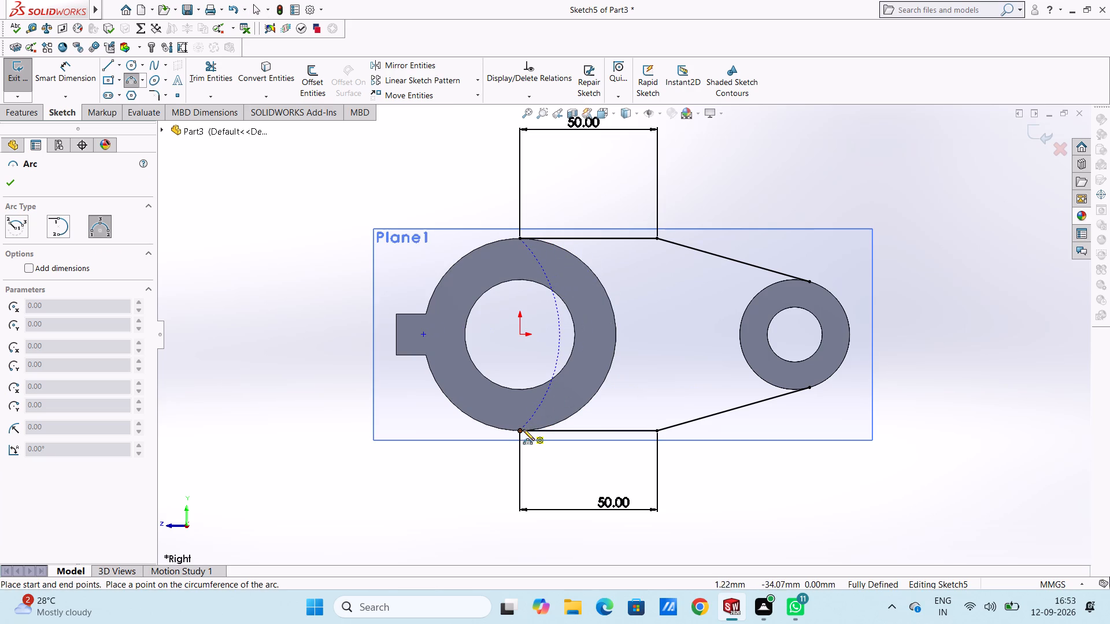
{"action": "left_click", "coordinate": [522, 429]}
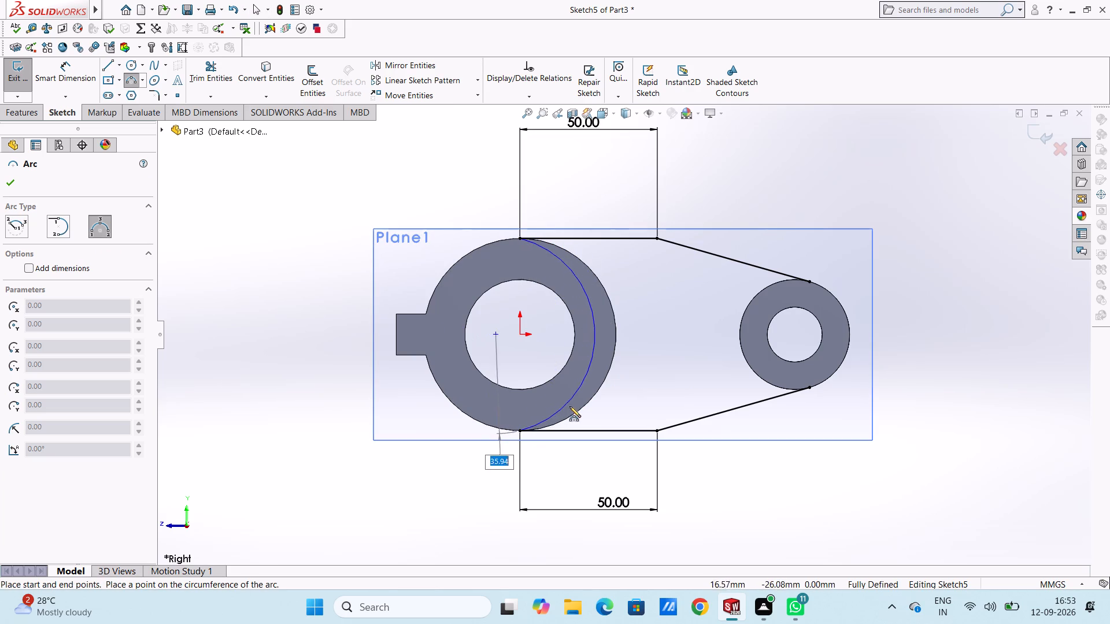
{"action": "left_click", "coordinate": [589, 404]}
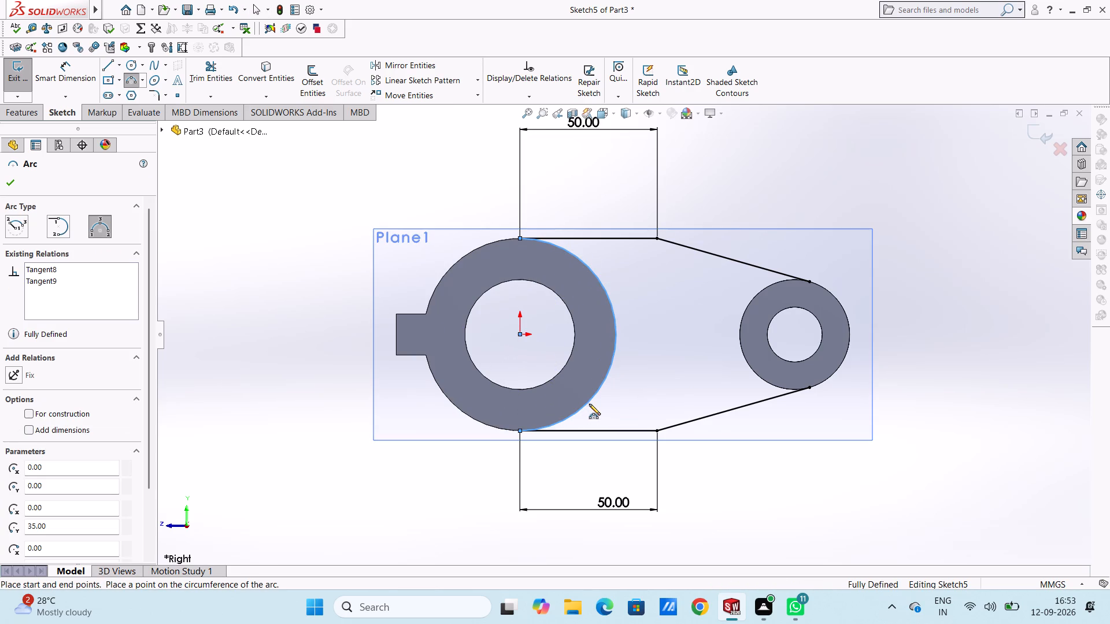
{"action": "left_click", "coordinate": [810, 281]}
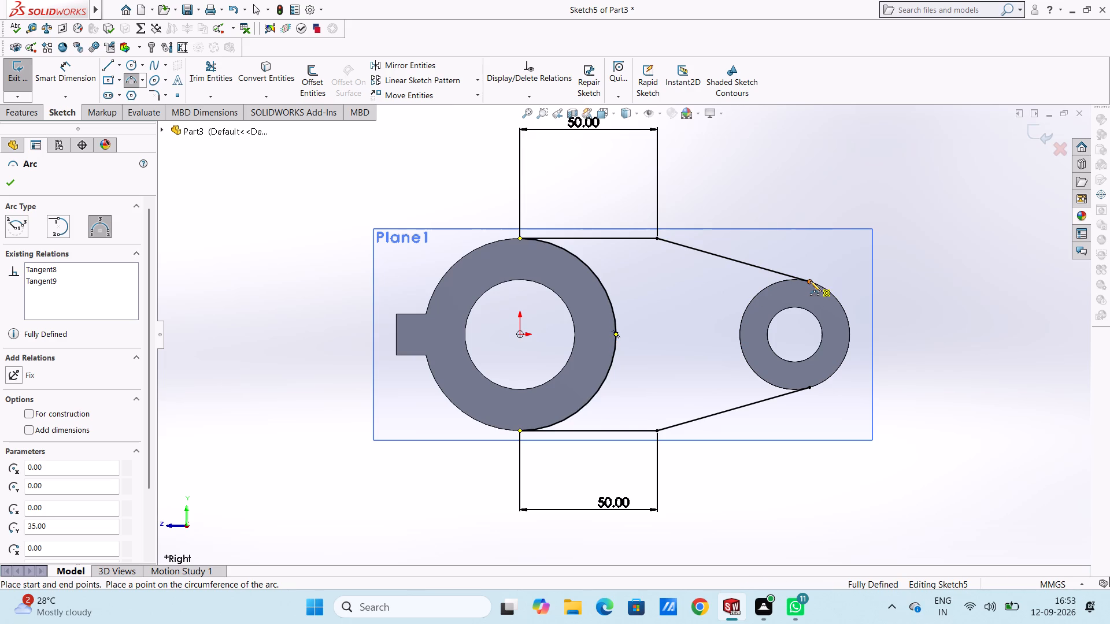
{"action": "left_click", "coordinate": [811, 388]}
{"action": "left_click", "coordinate": [755, 374]}
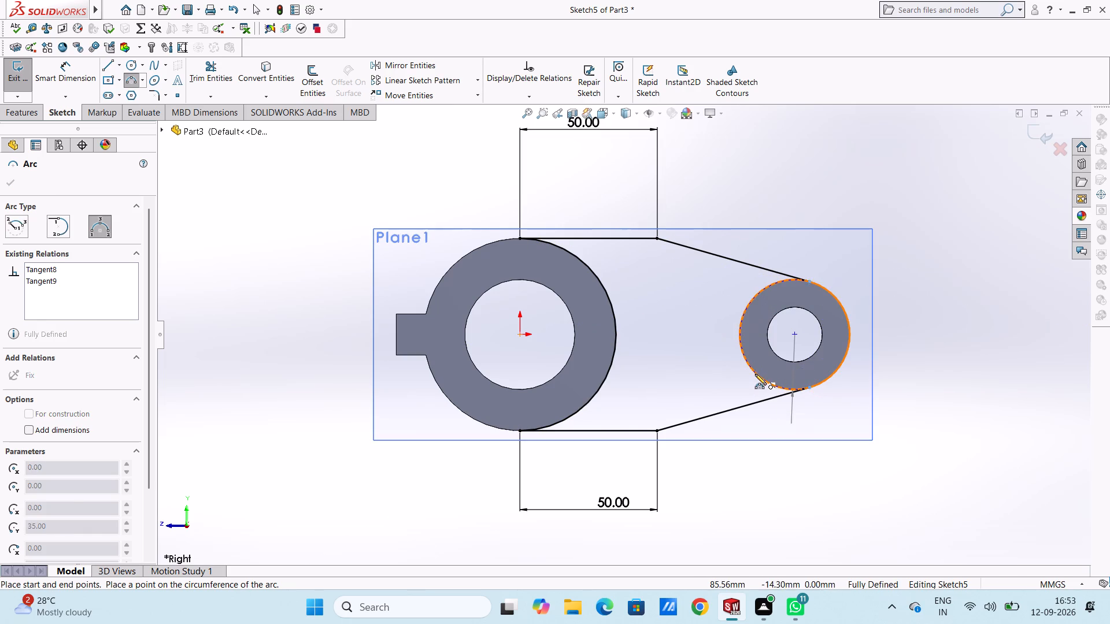
{"action": "key", "text": "Escape"}
{"action": "key", "text": "Escape"}
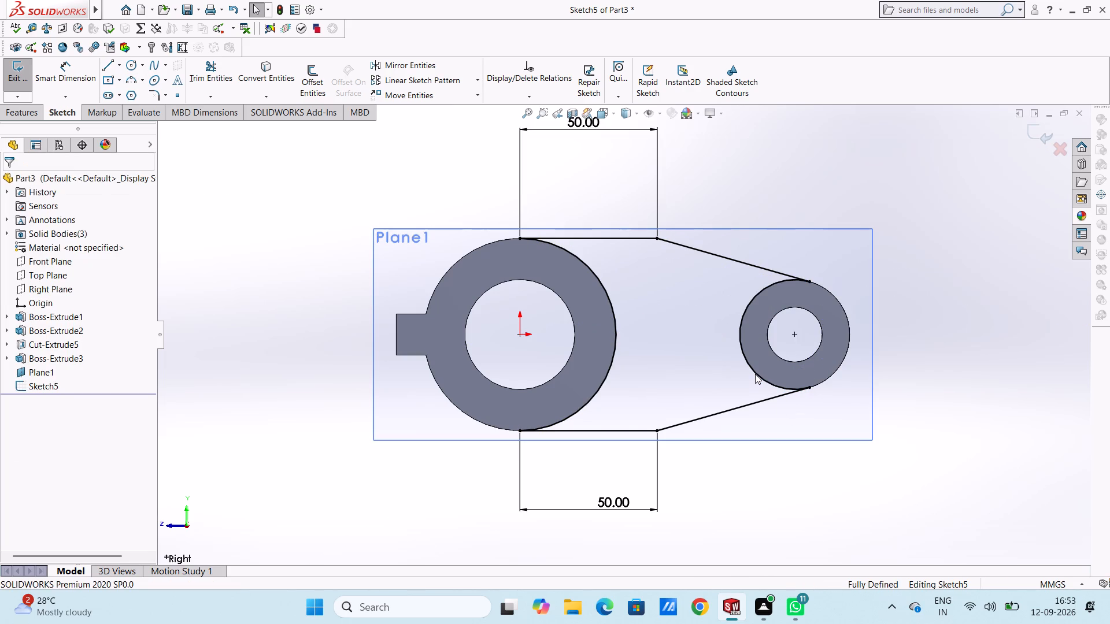
Extrude the closed arm profile 15 mm blind from the sketch plane, merging the result with the cylinder and ring.
{"action": "key", "text": "ctrl+7"}
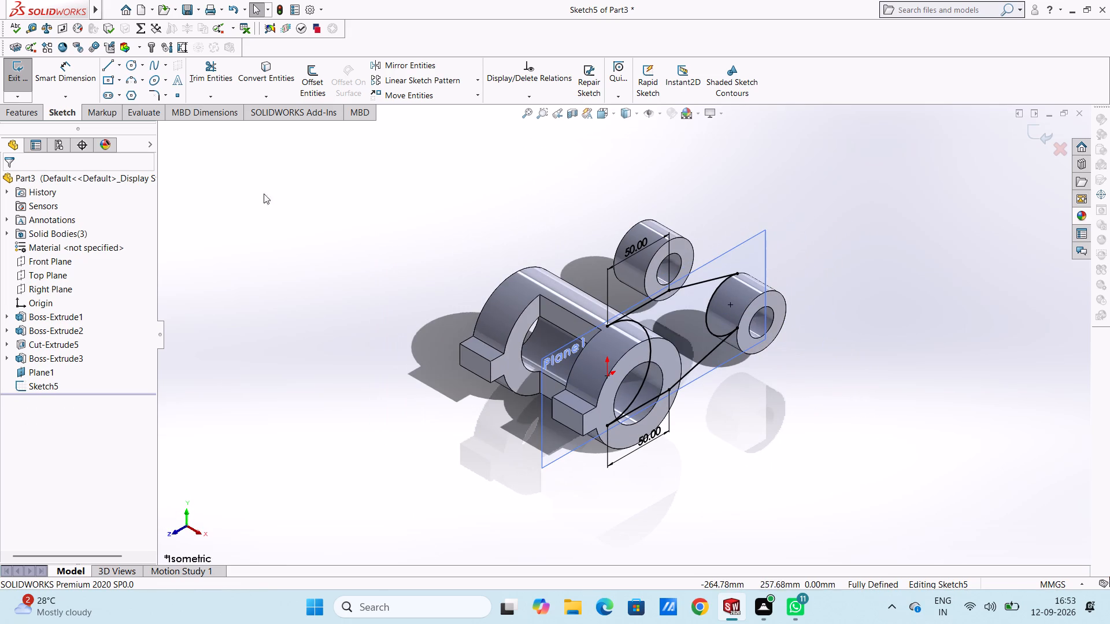
{"action": "left_click", "coordinate": [10, 113]}
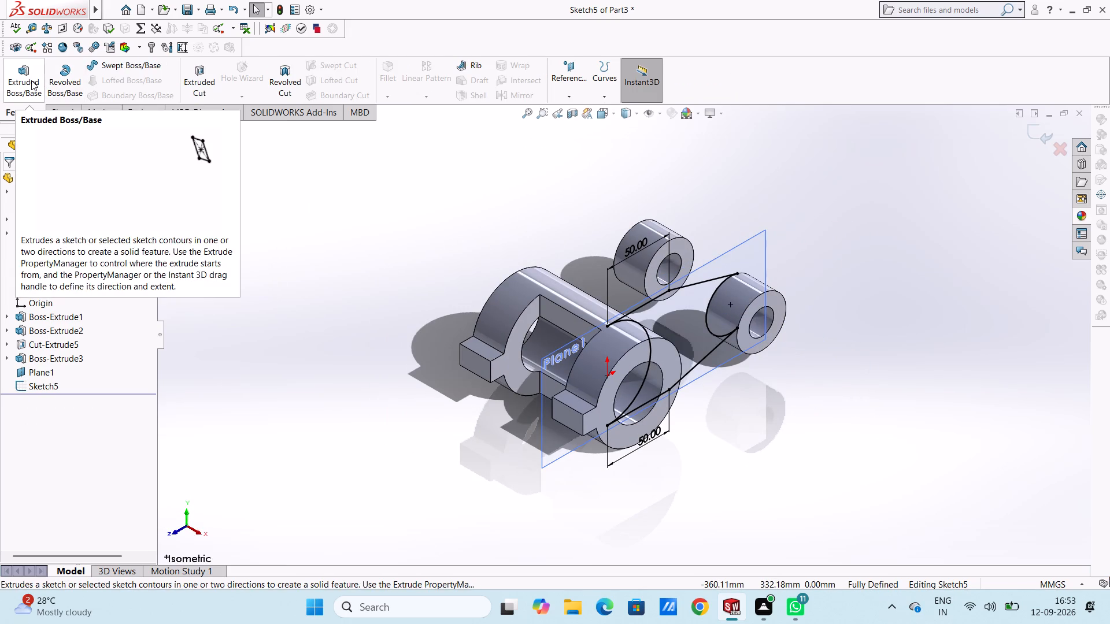
{"action": "left_click", "coordinate": [31, 80]}
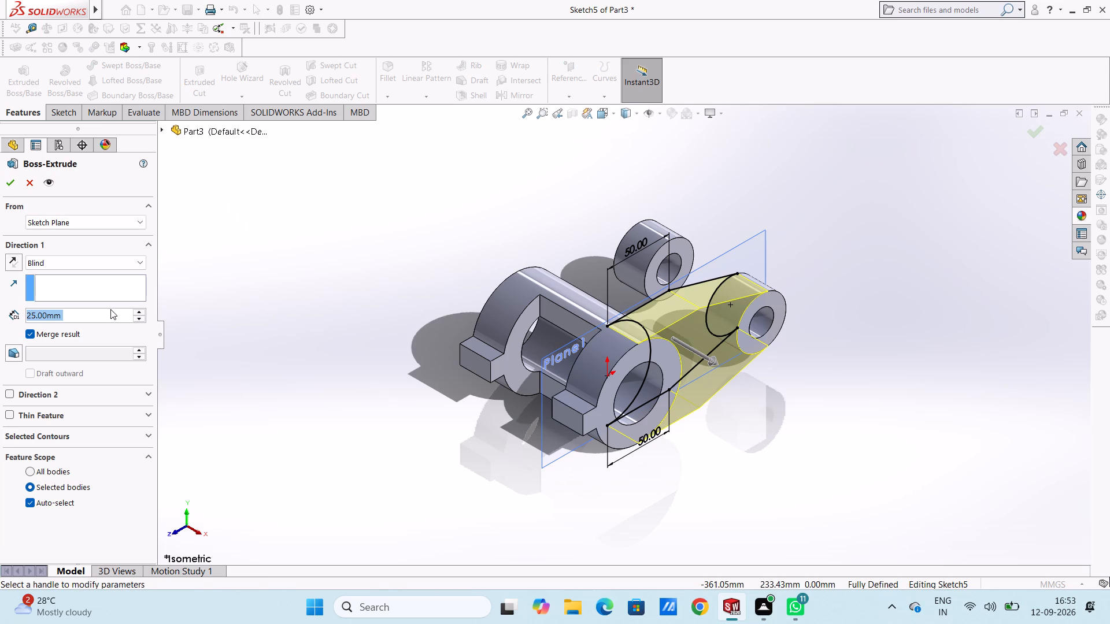
{"action": "type", "text": "15"}
{"action": "key", "text": "Return"}
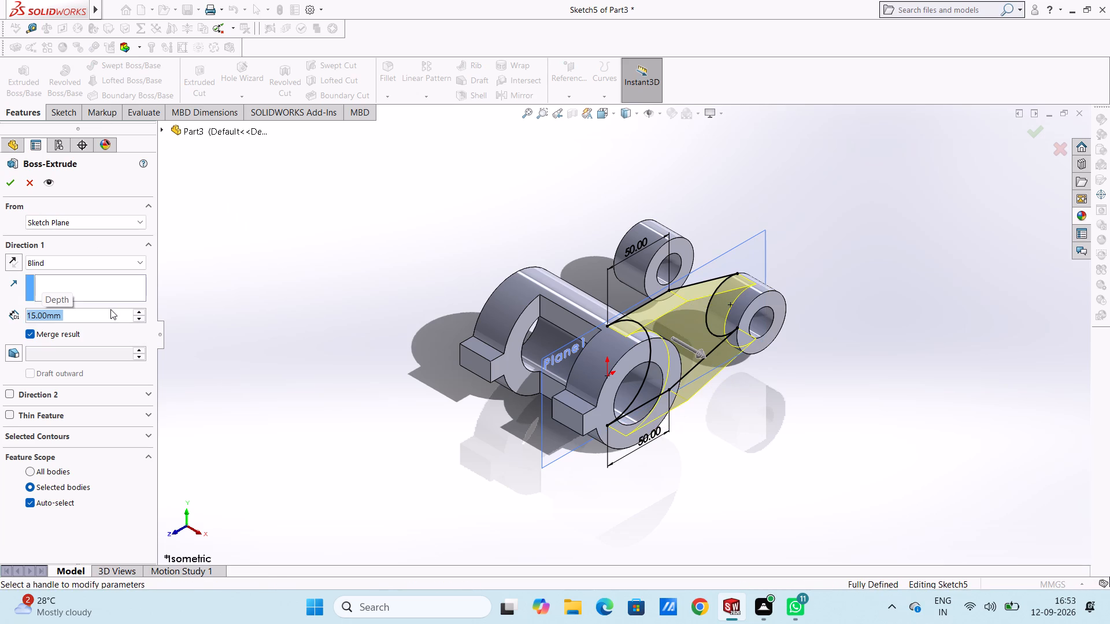
{"action": "left_click", "coordinate": [10, 185]}
{"action": "left_click", "coordinate": [372, 313]}
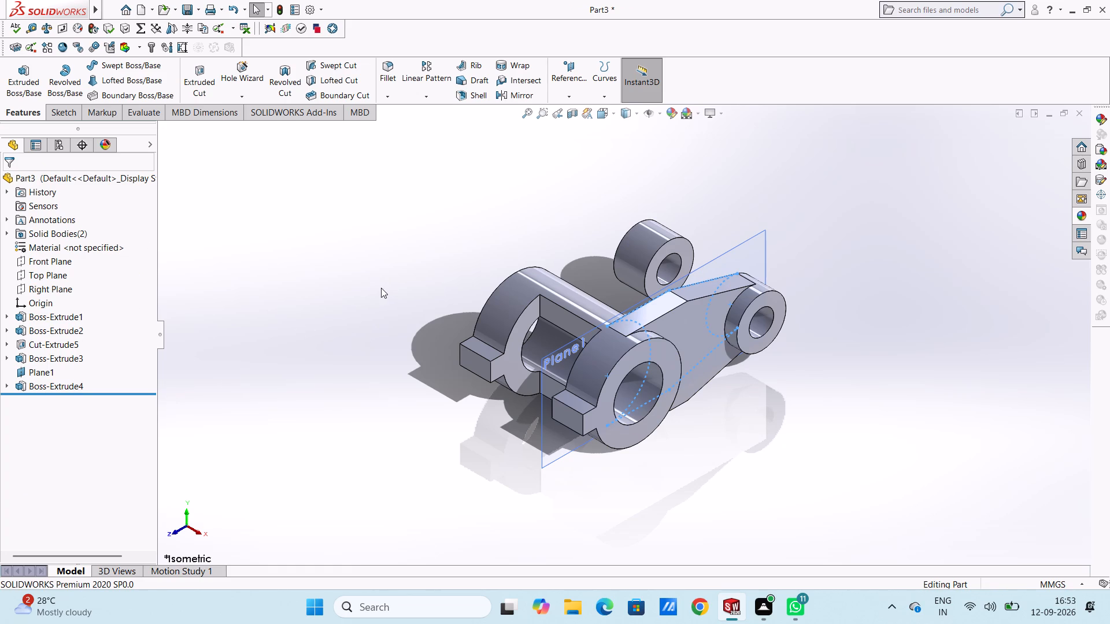
Hide the offset reference plane Plane1.
{"action": "left_click", "coordinate": [40, 373]}
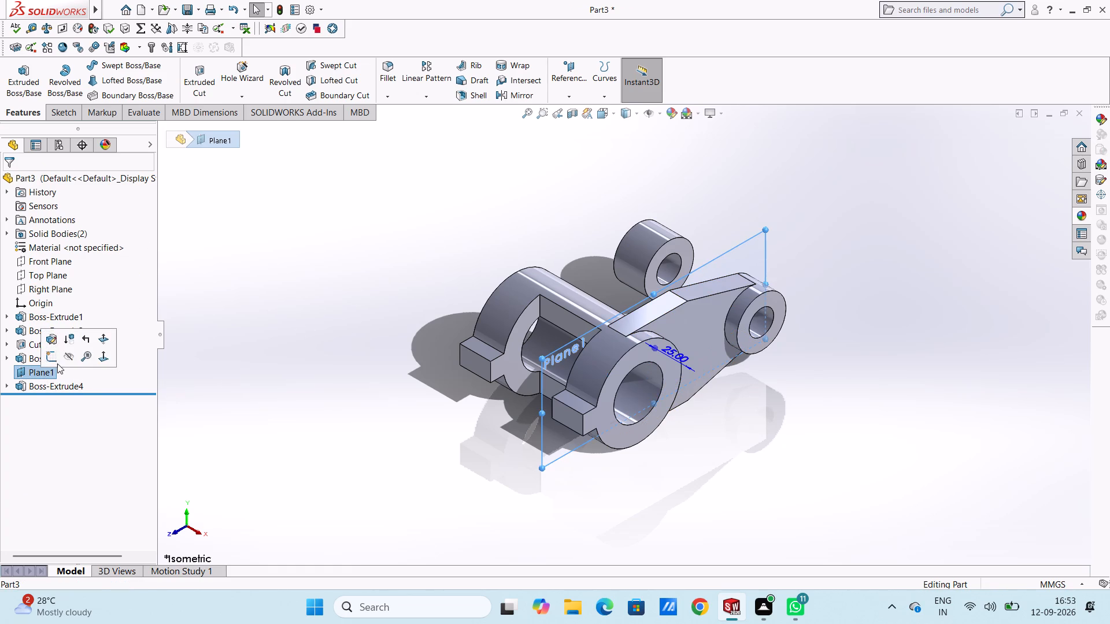
{"action": "left_click", "coordinate": [64, 359]}
{"action": "left_click", "coordinate": [379, 307]}
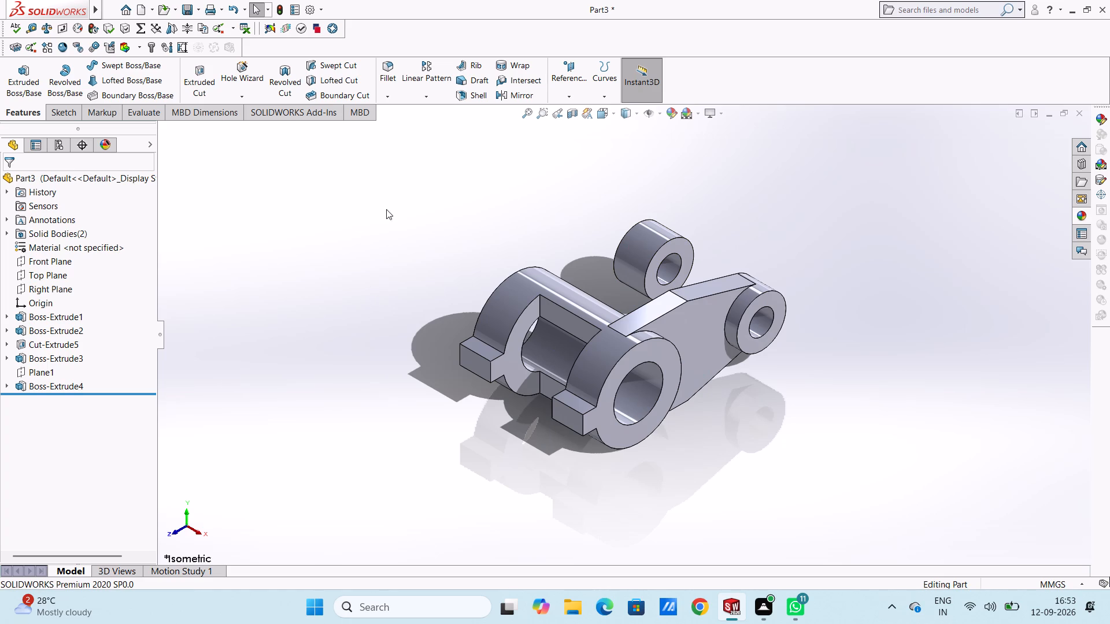
Fillet the straight upper and lower outline edges on both faces of the arm with a symmetric 2 mm radius.
{"action": "left_click", "coordinate": [390, 66]}
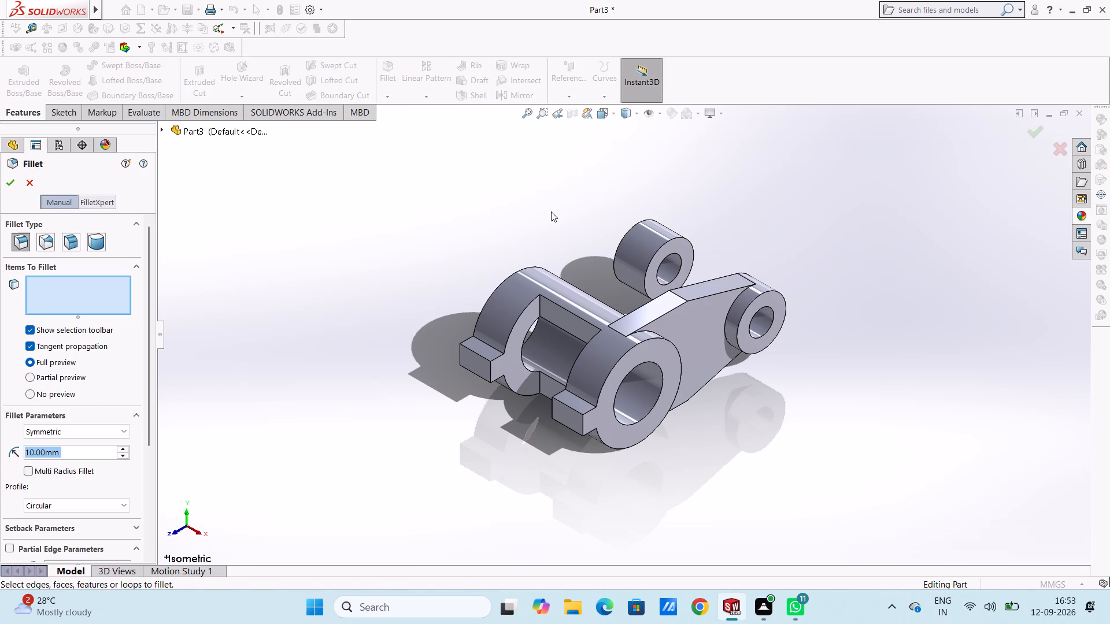
{"action": "key", "text": "2"}
{"action": "key", "text": "Return"}
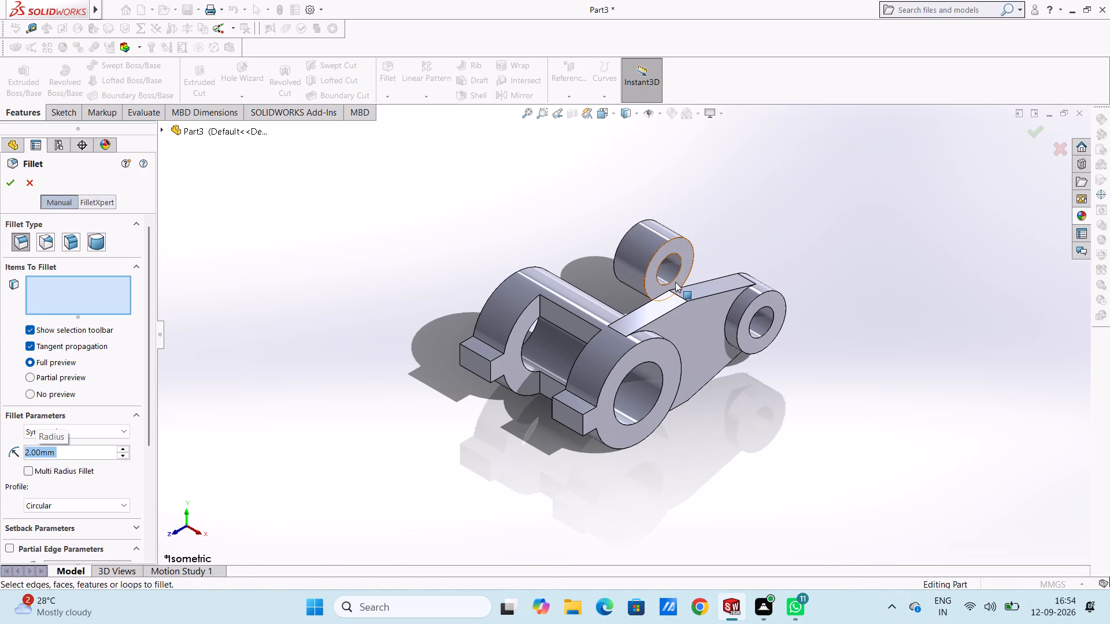
{"action": "left_click", "coordinate": [658, 298]}
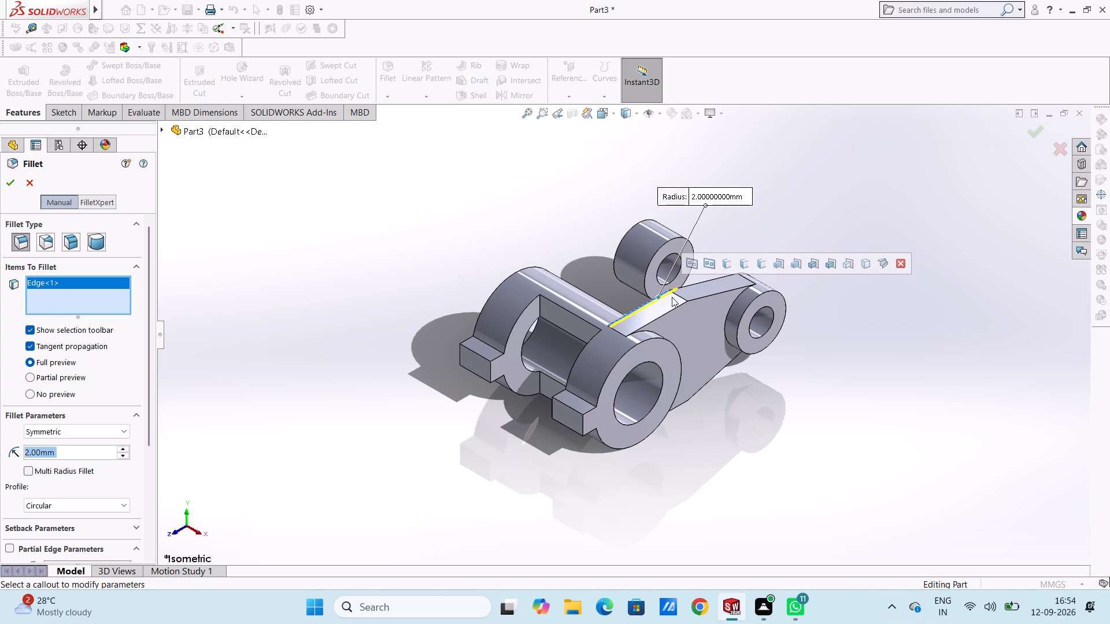
{"action": "left_click", "coordinate": [693, 285]}
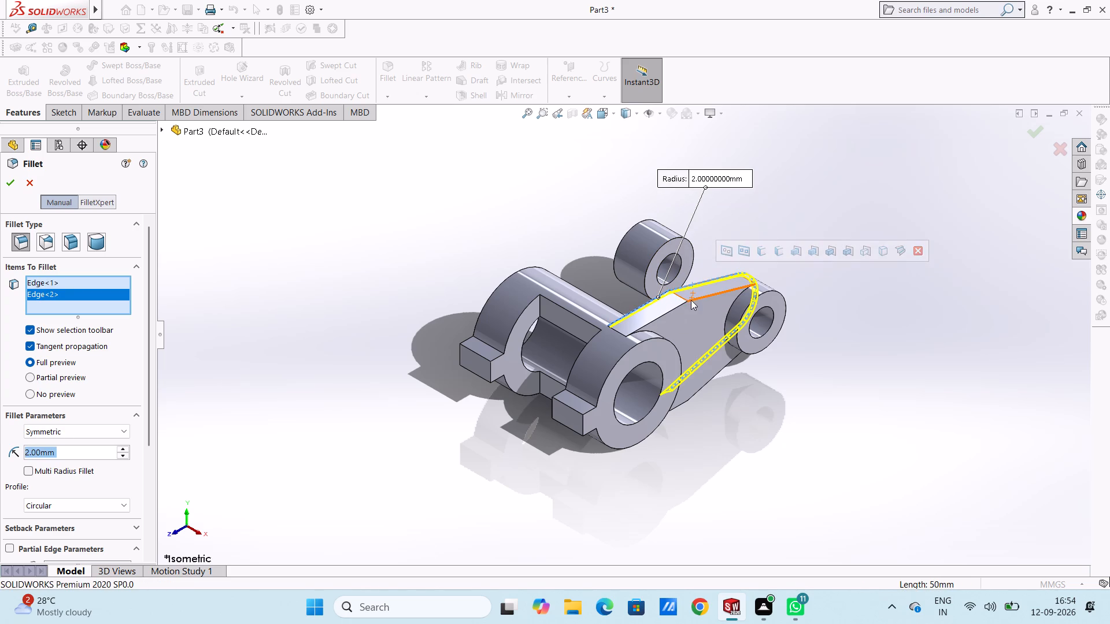
{"action": "left_click", "coordinate": [671, 309]}
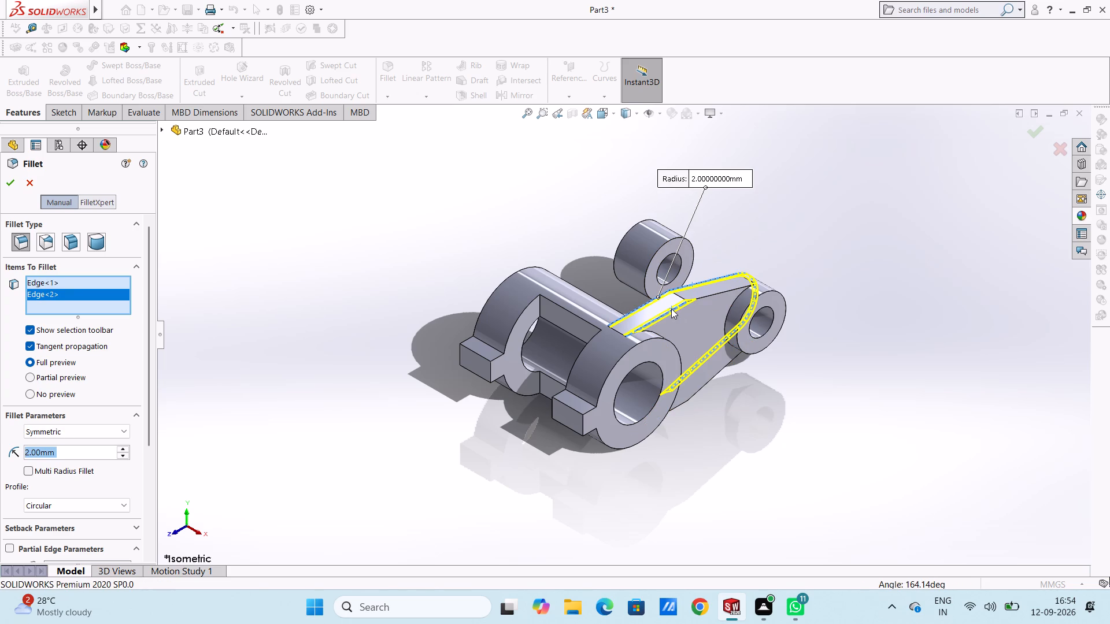
{"action": "left_click", "coordinate": [710, 296]}
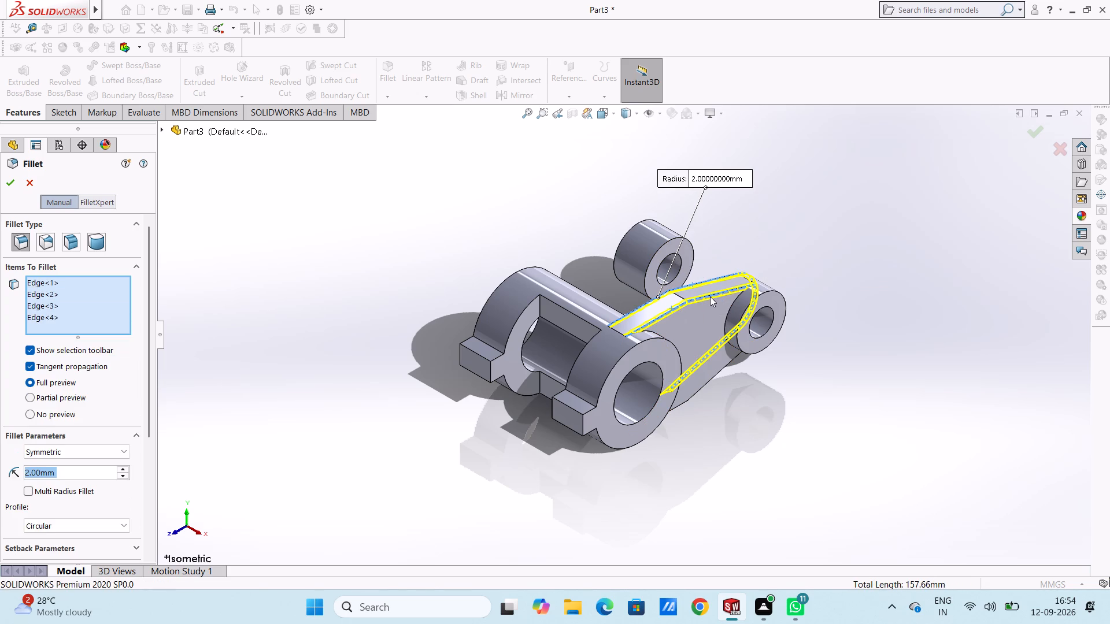
{"action": "left_click", "coordinate": [712, 380]}
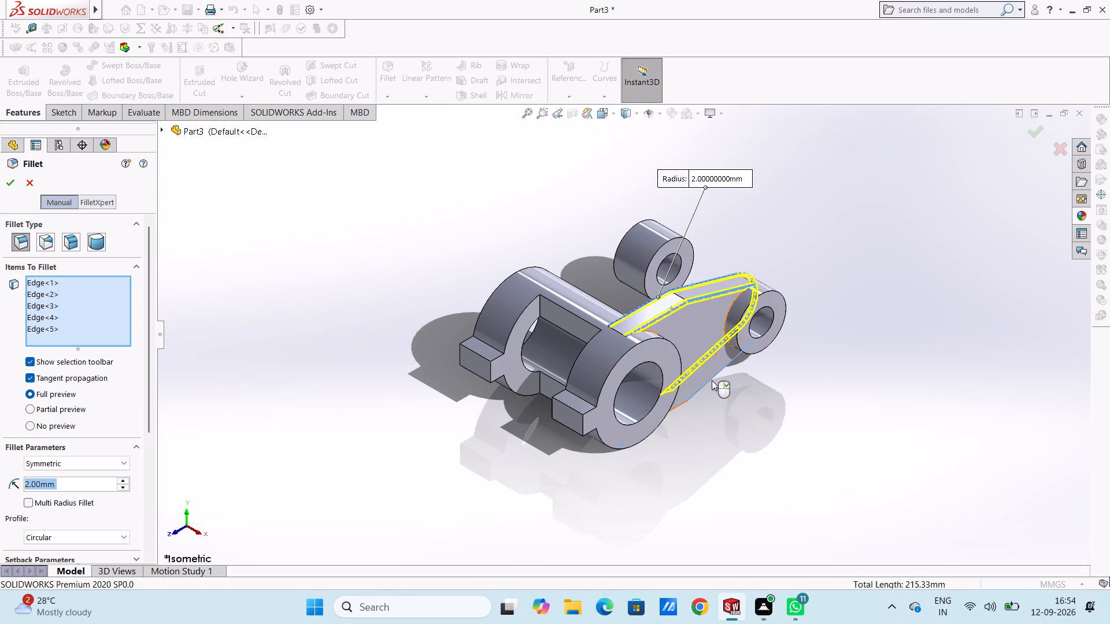
{"action": "left_click", "coordinate": [676, 408]}
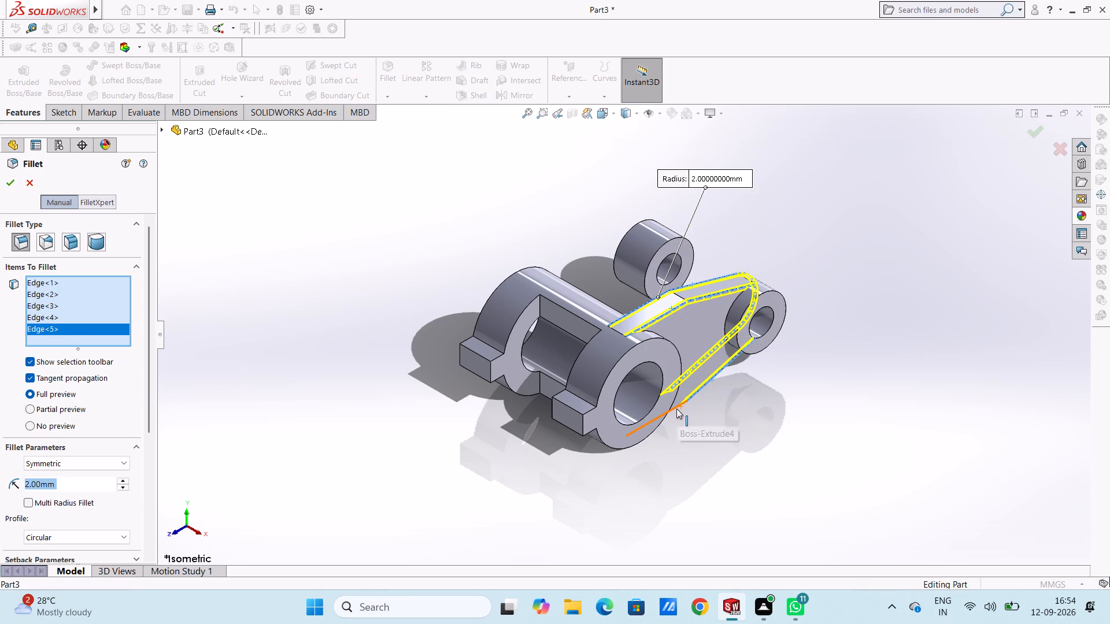
{"action": "right_click", "coordinate": [891, 309]}
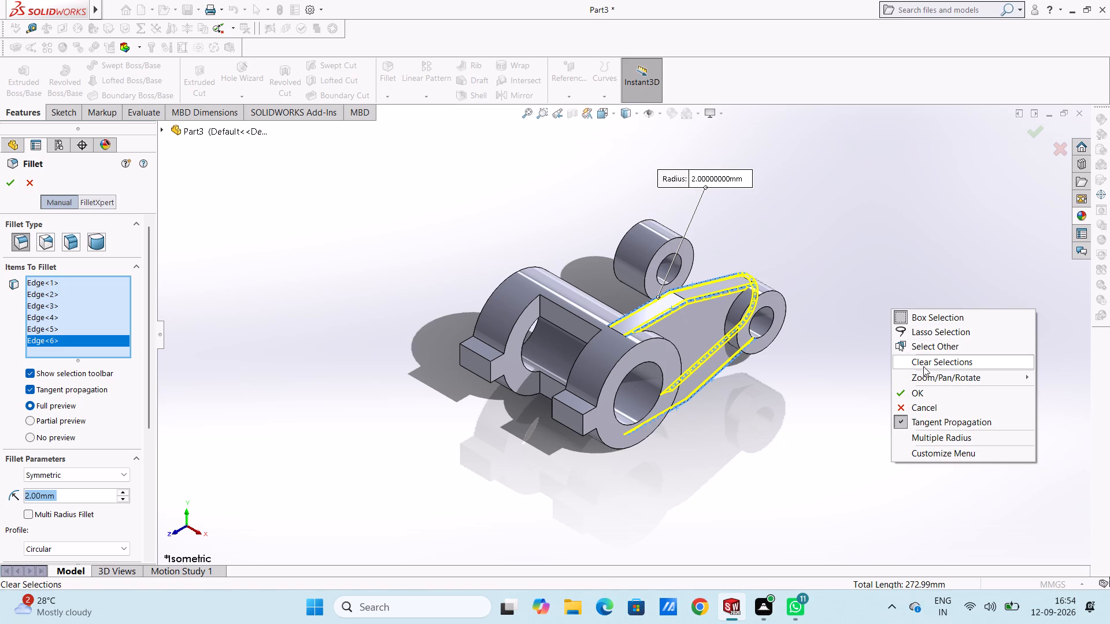
{"action": "left_click", "coordinate": [928, 379]}
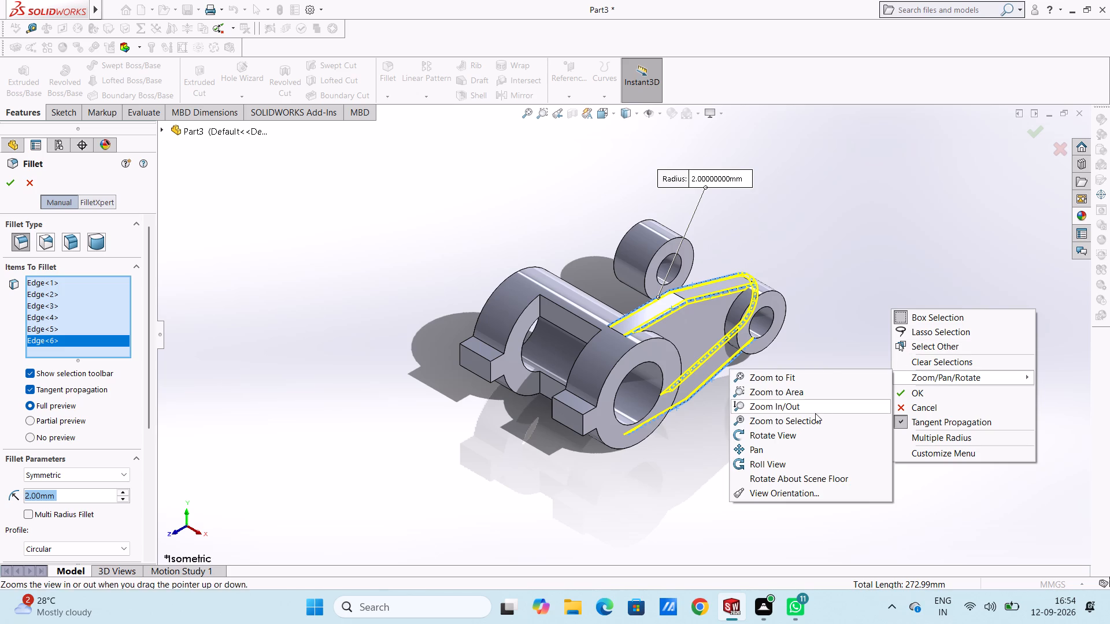
{"action": "left_click", "coordinate": [801, 434]}
{"action": "left_click_drag", "start_coordinate": [842, 364], "coordinate": [841, 364]}
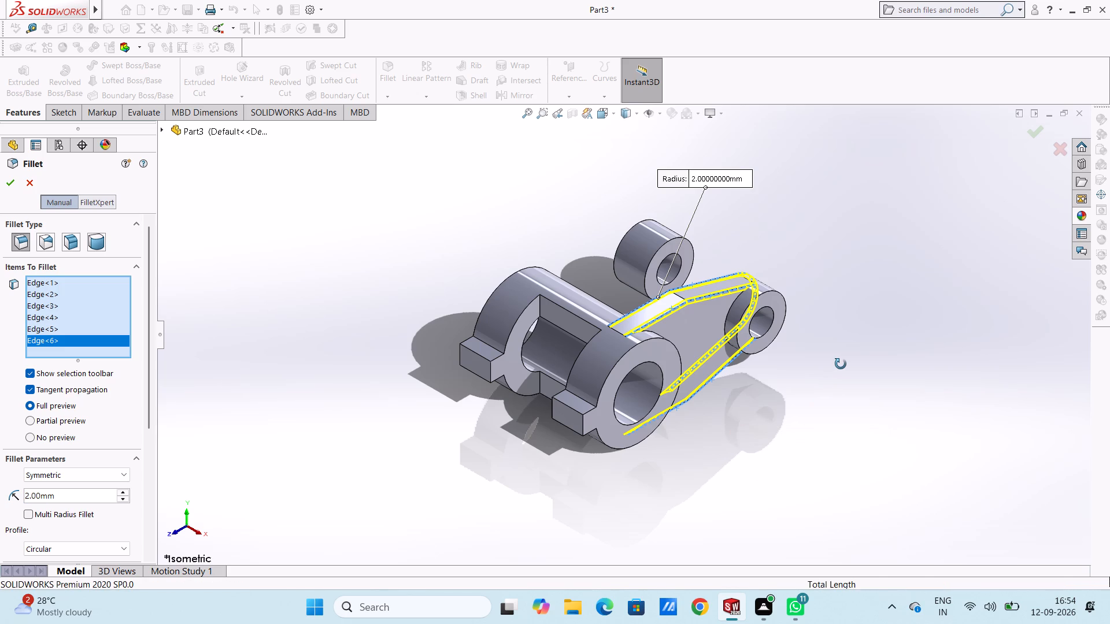
{"action": "left_click_drag", "start_coordinate": [841, 364], "coordinate": [712, 477]}
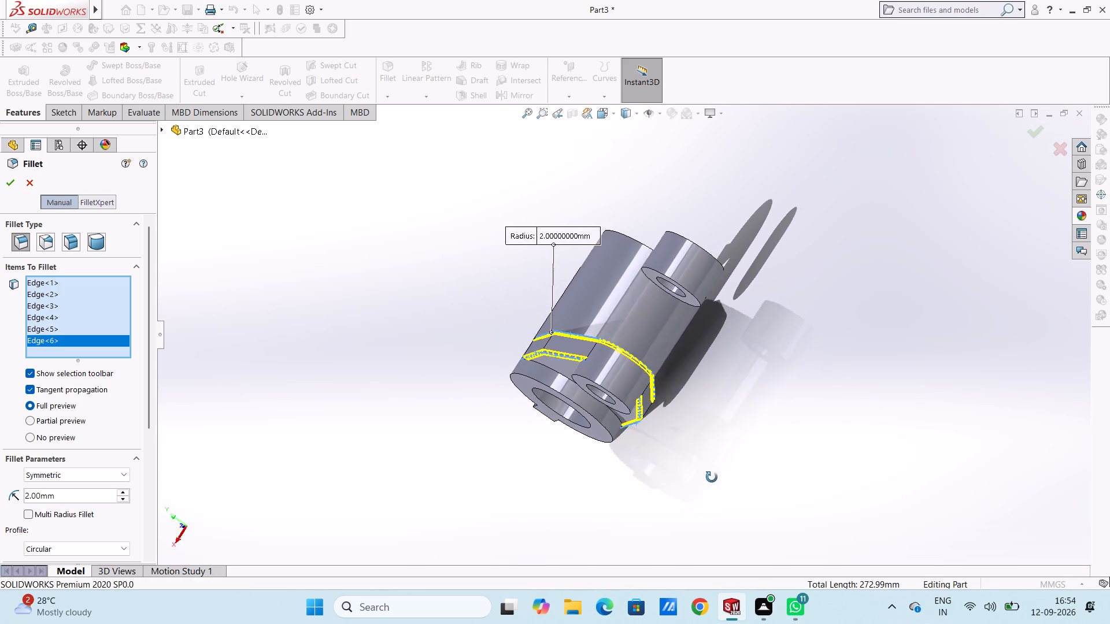
{"action": "left_click_drag", "start_coordinate": [712, 477], "coordinate": [654, 465]}
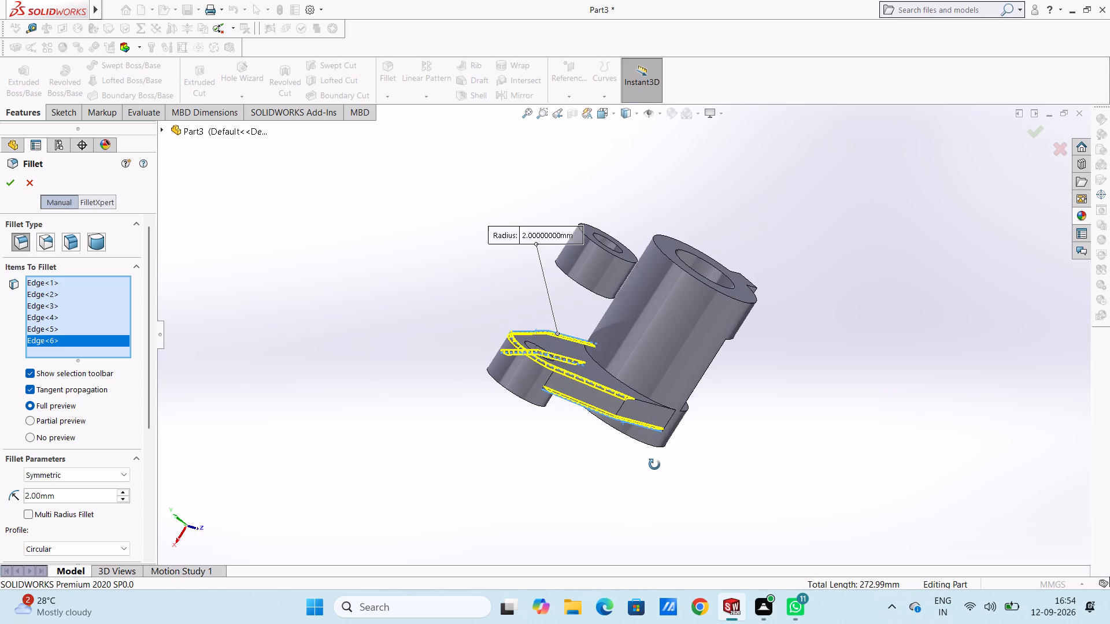
{"action": "left_click_drag", "start_coordinate": [654, 465], "coordinate": [675, 478]}
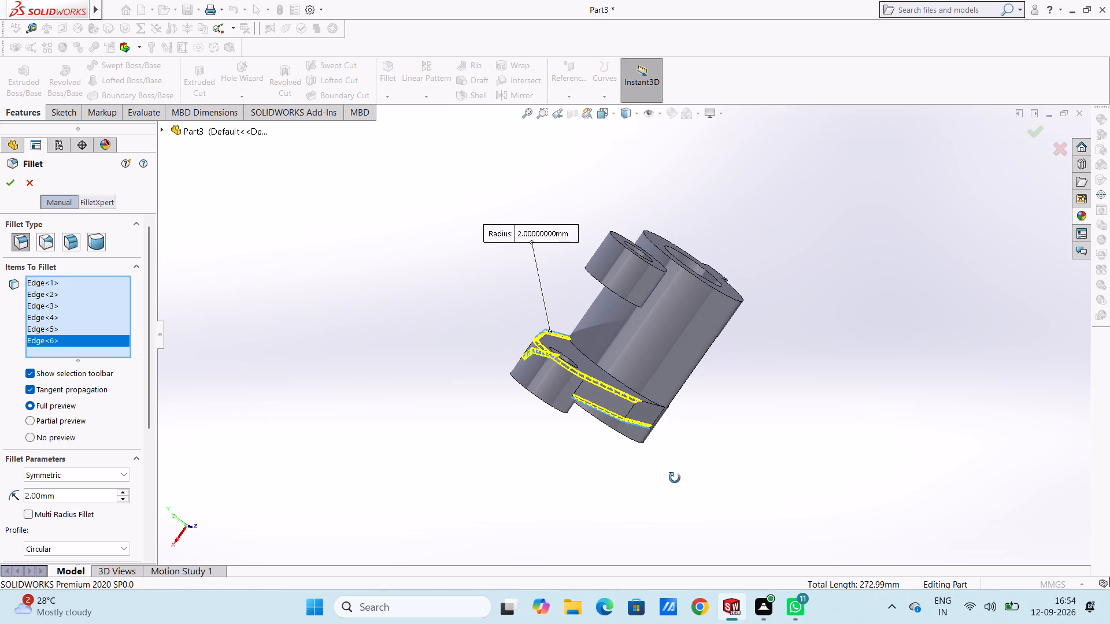
{"action": "key", "text": "Escape"}
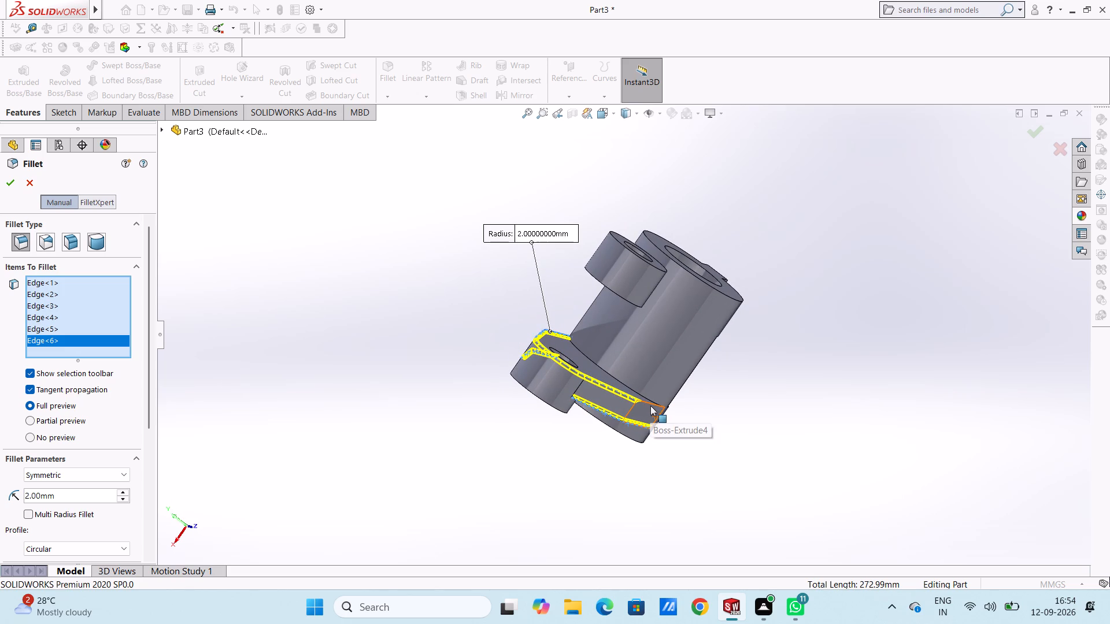
{"action": "left_click", "coordinate": [652, 404]}
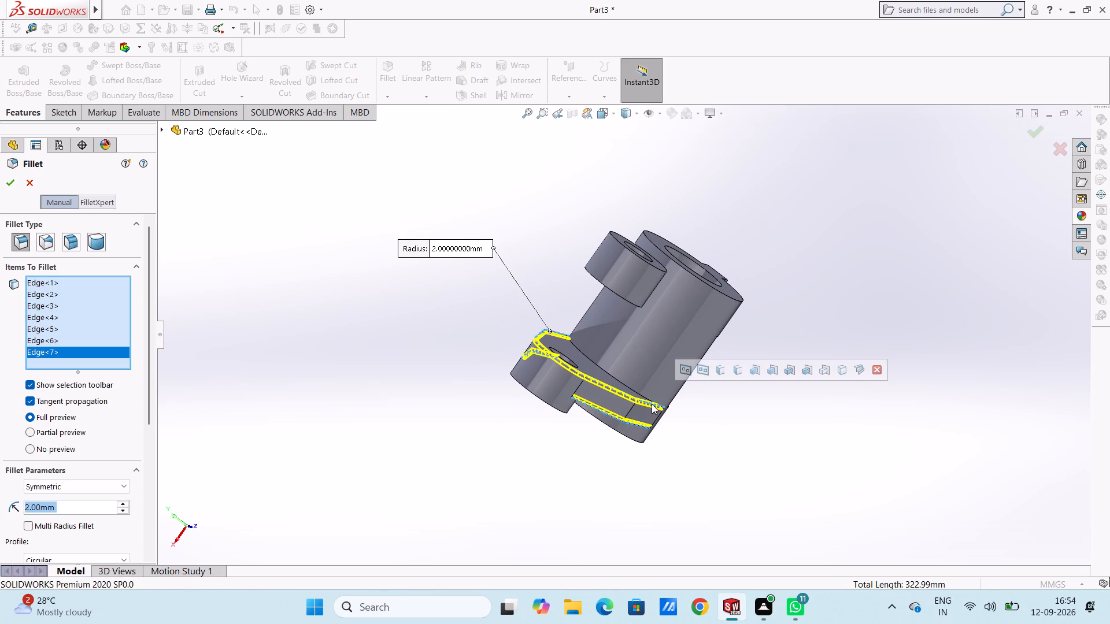
{"action": "right_click", "coordinate": [759, 464]}
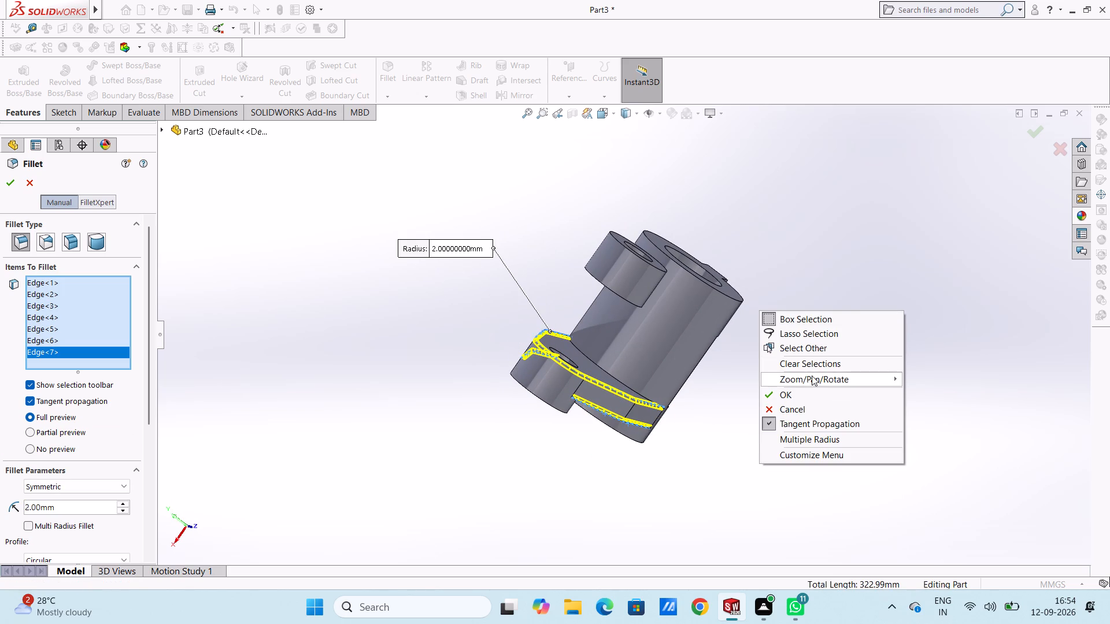
{"action": "left_click", "coordinate": [812, 376]}
{"action": "left_click", "coordinate": [952, 433]}
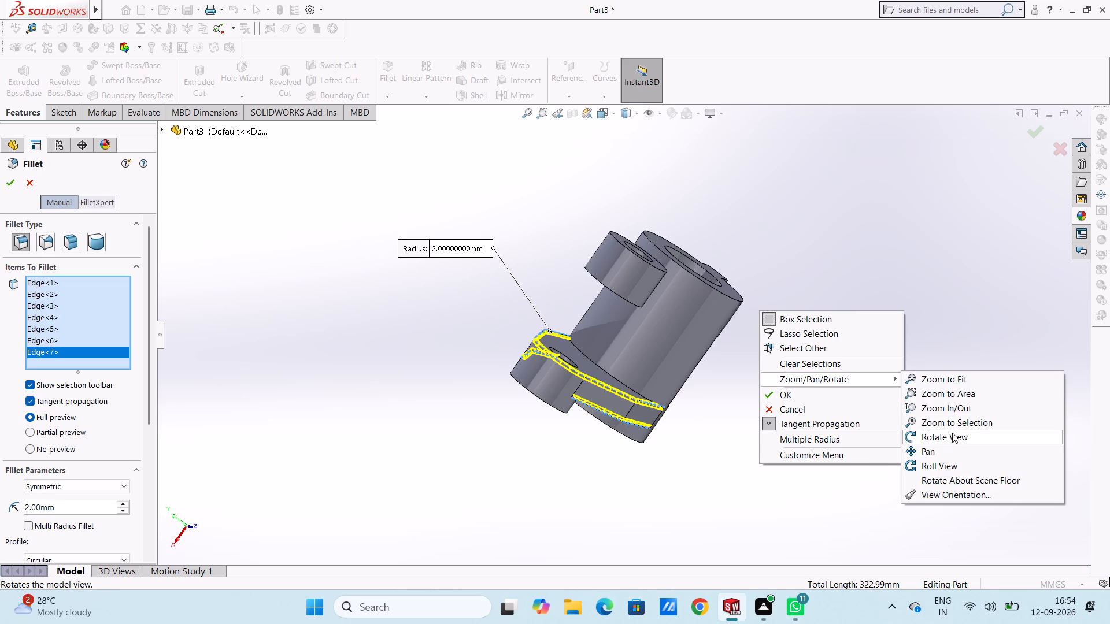
{"action": "left_click", "coordinate": [952, 433]}
{"action": "left_click_drag", "start_coordinate": [735, 436], "coordinate": [760, 422]}
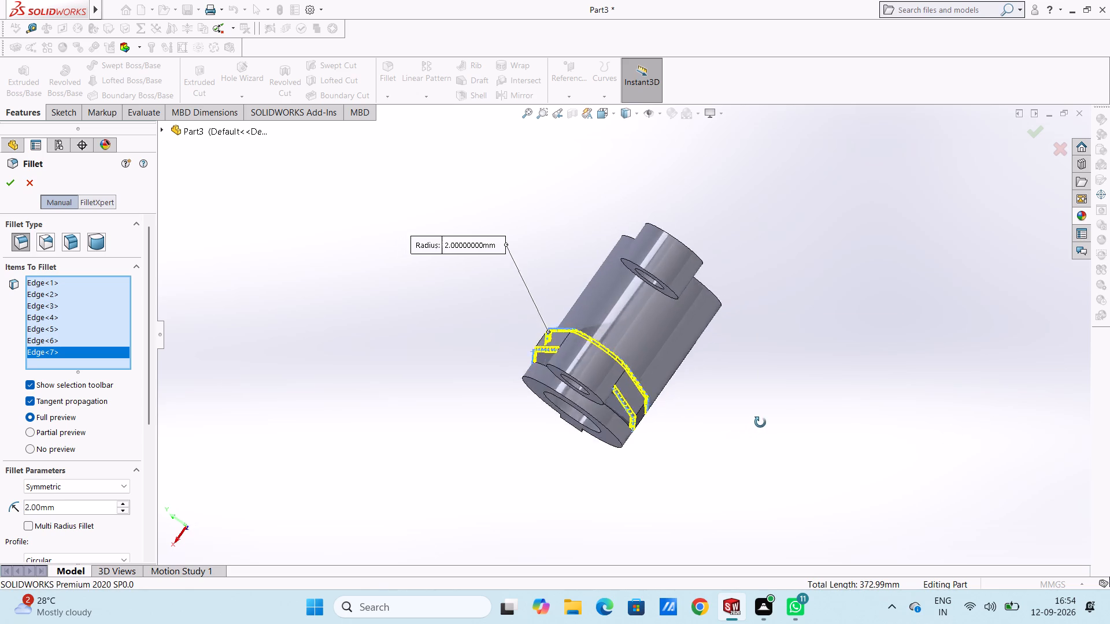
{"action": "left_click_drag", "start_coordinate": [760, 422], "coordinate": [816, 377]}
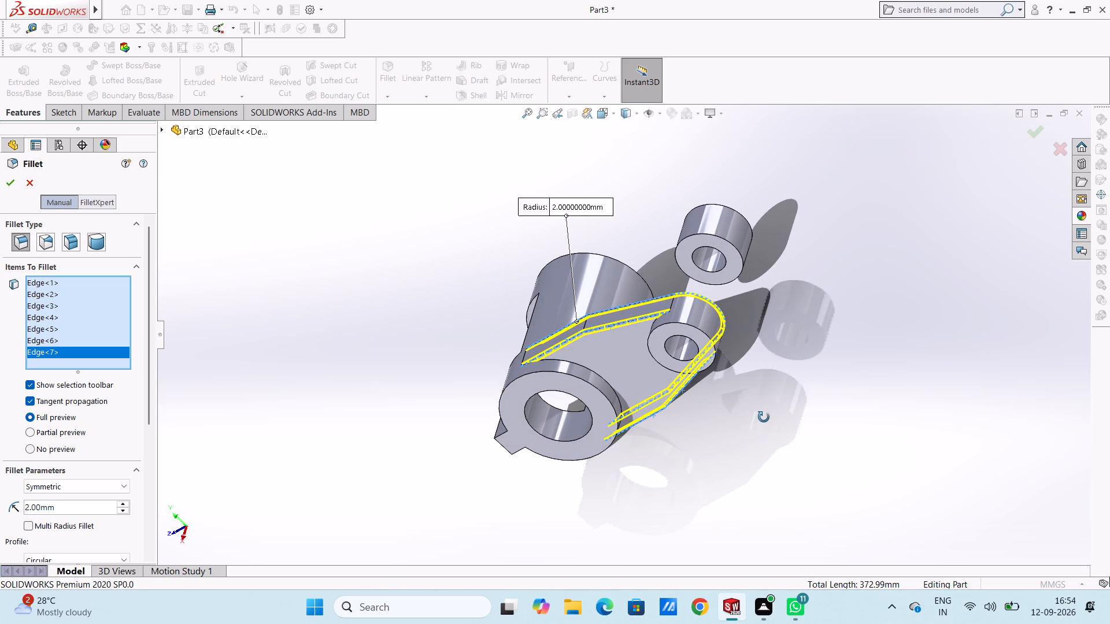
{"action": "left_click_drag", "start_coordinate": [715, 444], "coordinate": [643, 493]}
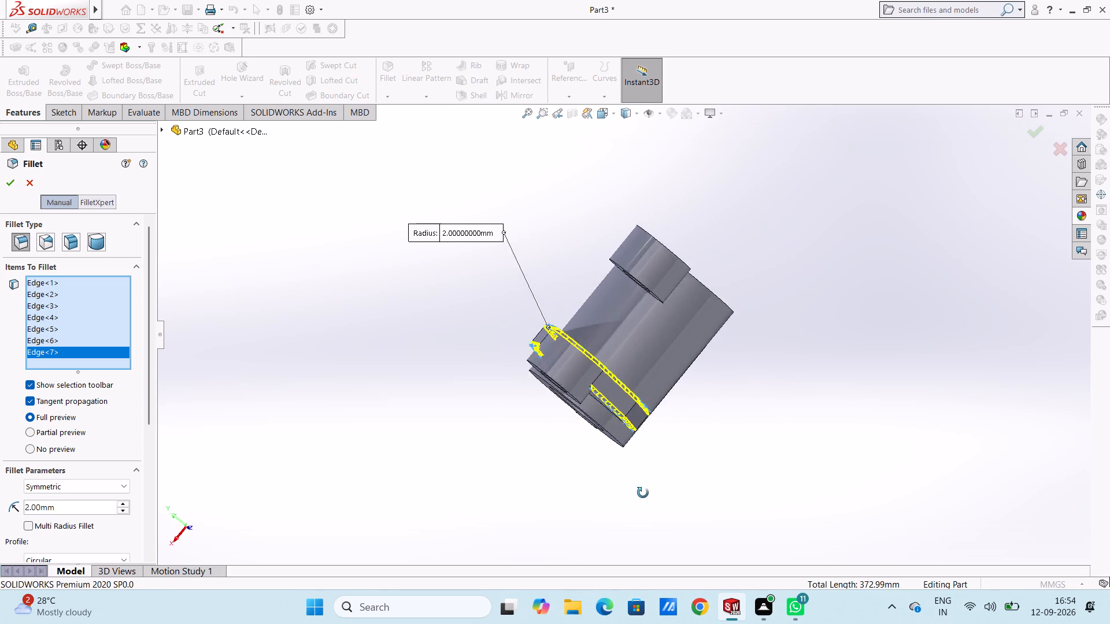
{"action": "left_click_drag", "start_coordinate": [643, 493], "coordinate": [680, 506]}
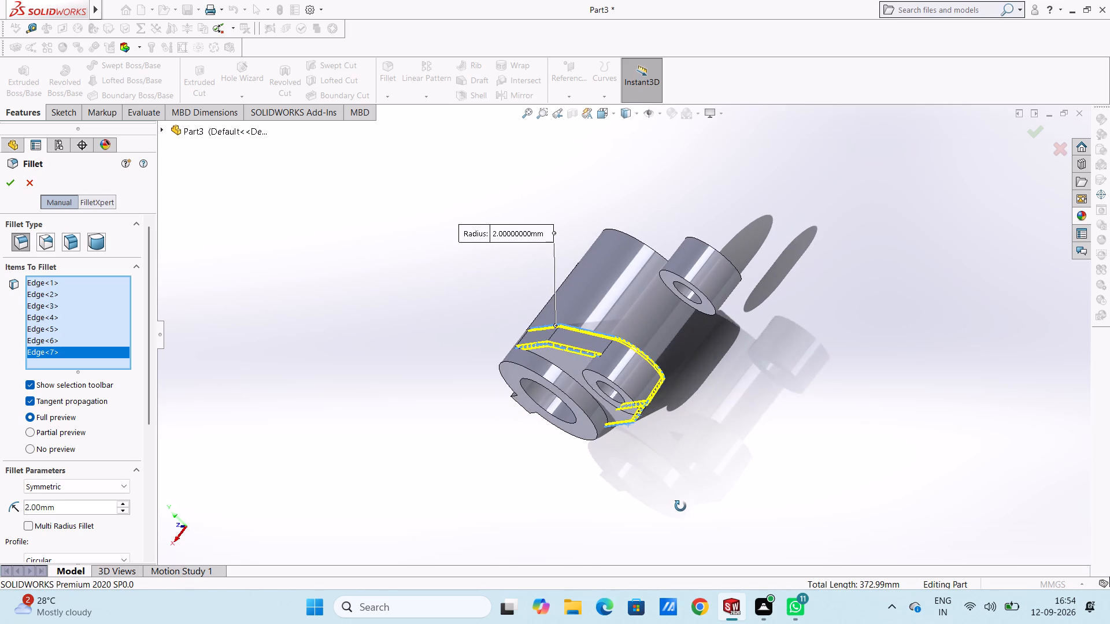
{"action": "left_click_drag", "start_coordinate": [680, 506], "coordinate": [678, 507]}
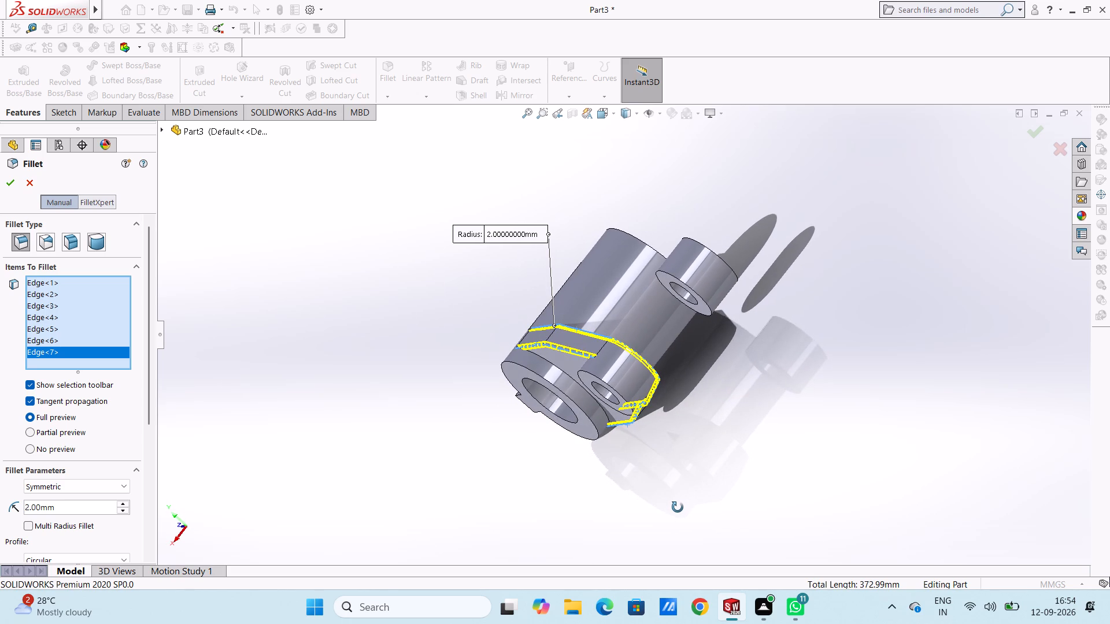
{"action": "left_click_drag", "start_coordinate": [678, 507], "coordinate": [672, 525]}
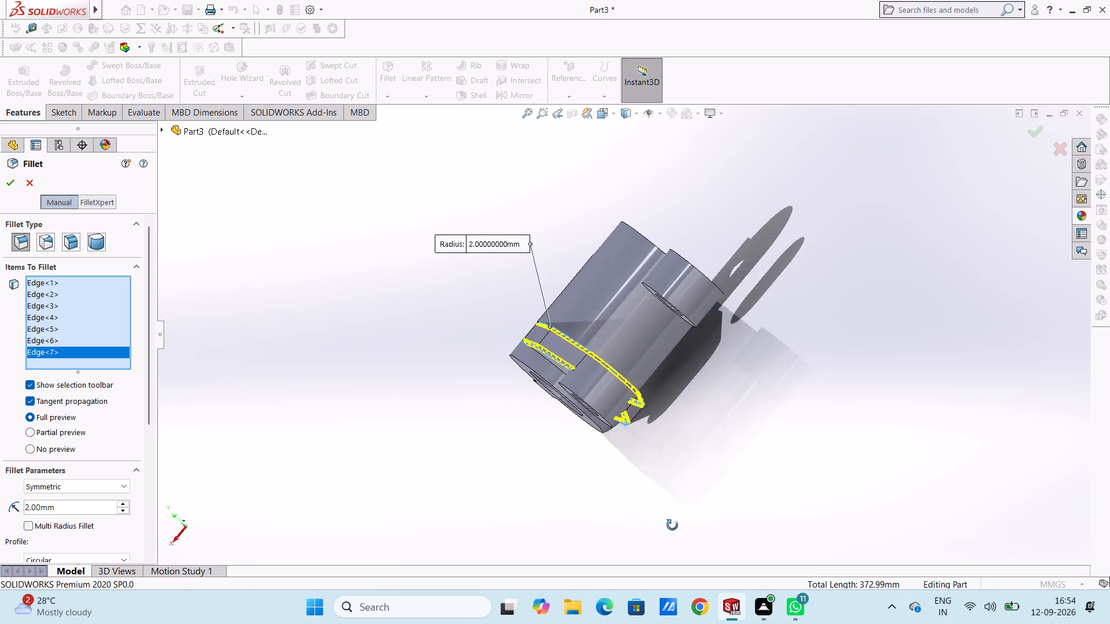
{"action": "left_click_drag", "start_coordinate": [672, 525], "coordinate": [645, 548]}
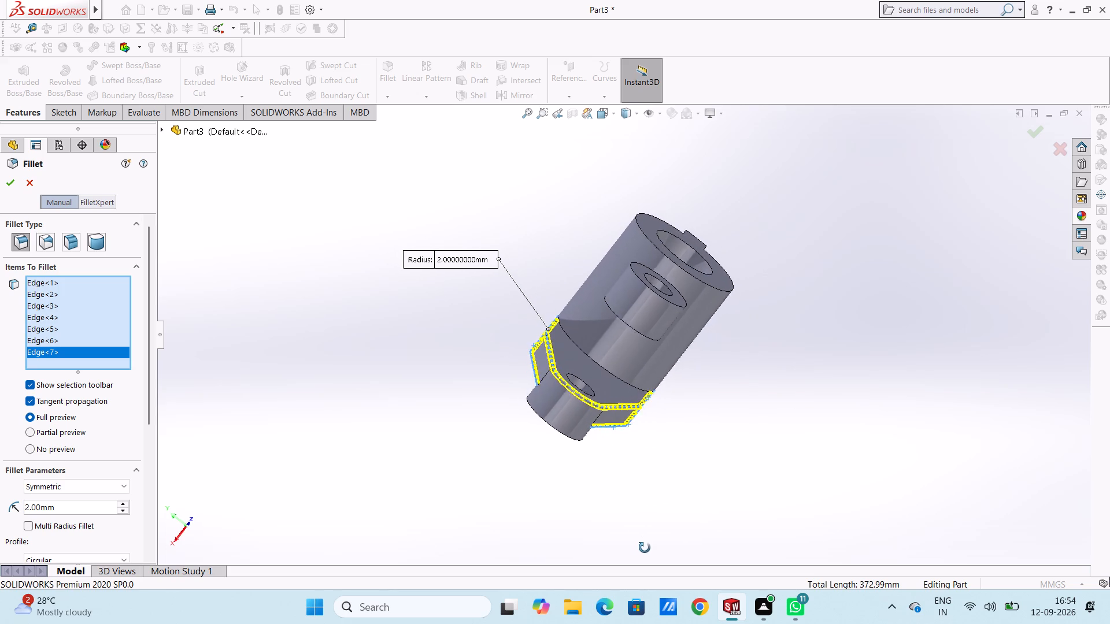
{"action": "left_click_drag", "start_coordinate": [645, 548], "coordinate": [805, 469]}
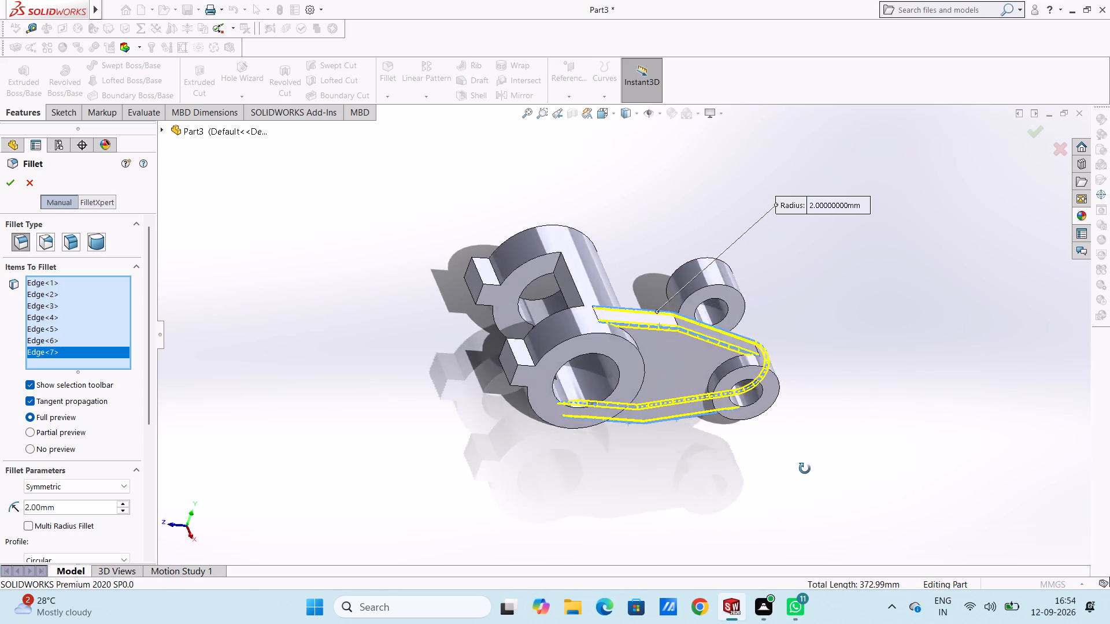
{"action": "left_click_drag", "start_coordinate": [805, 469], "coordinate": [815, 459]}
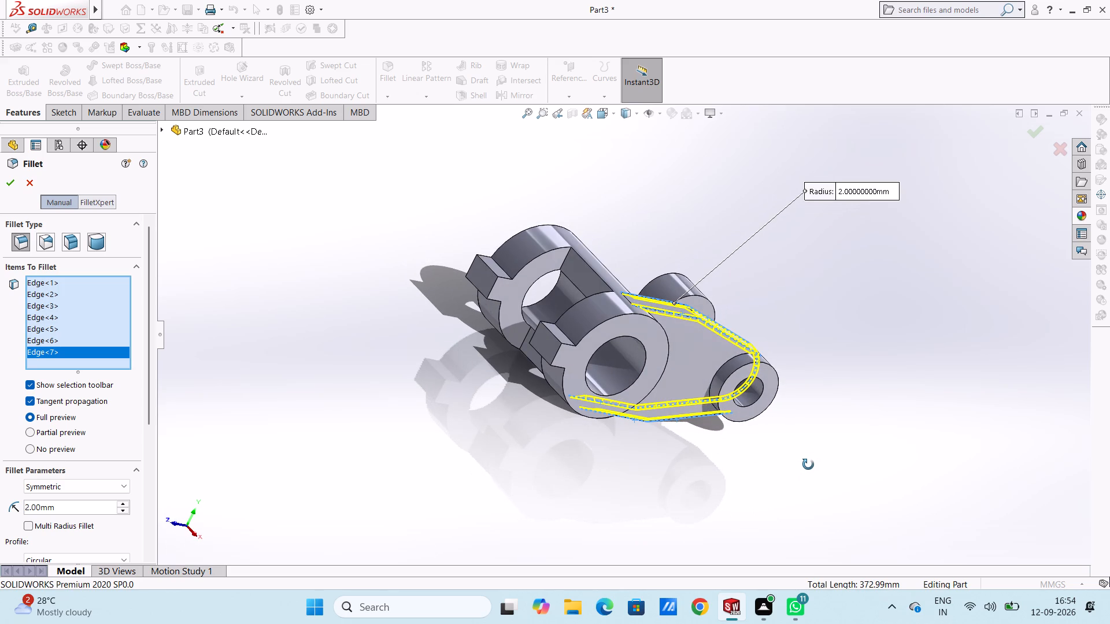
{"action": "key", "text": "Escape"}
{"action": "left_click", "coordinate": [8, 181]}
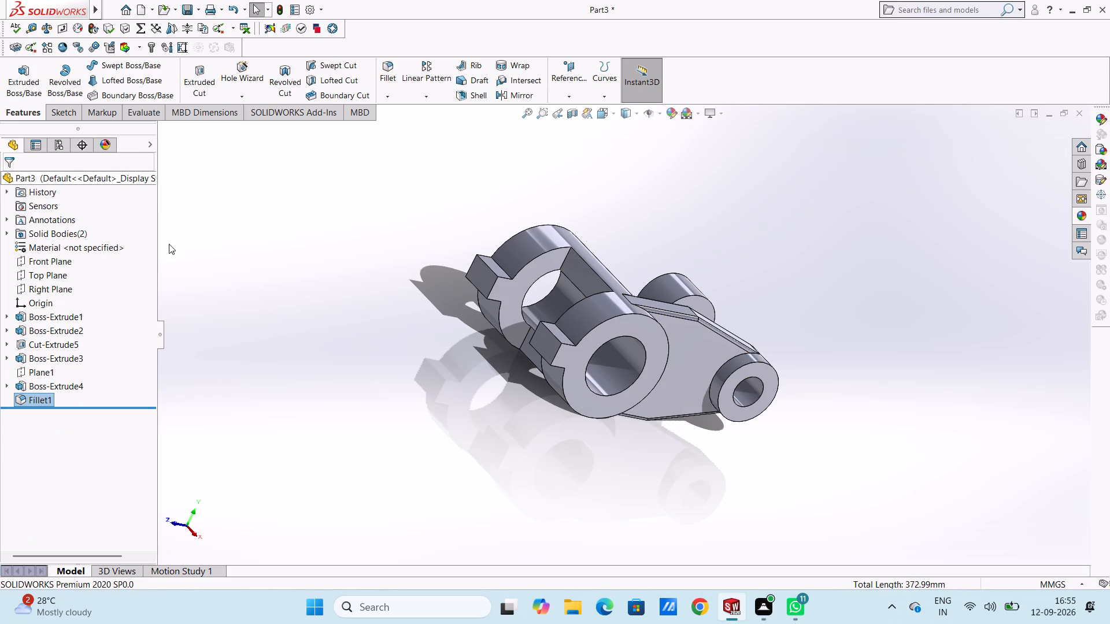
Examine the filleted arm and the rest of the part in the top, side and isometric standard views.
{"action": "left_click", "coordinate": [339, 331]}
{"action": "key", "text": "ctrl+5"}
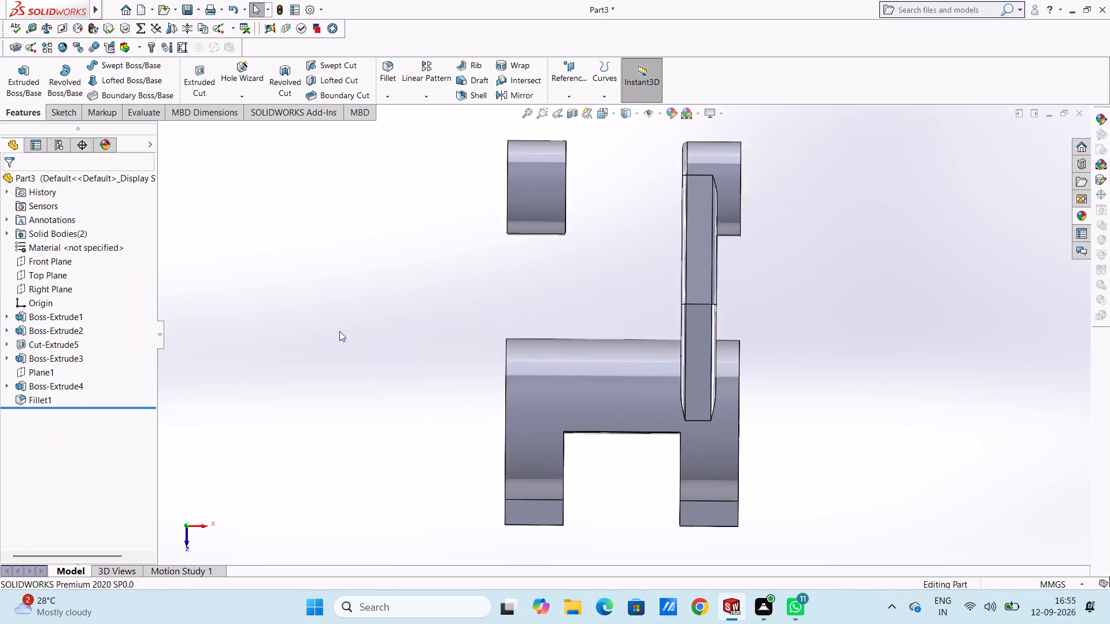
{"action": "key", "text": "ctrl+7"}
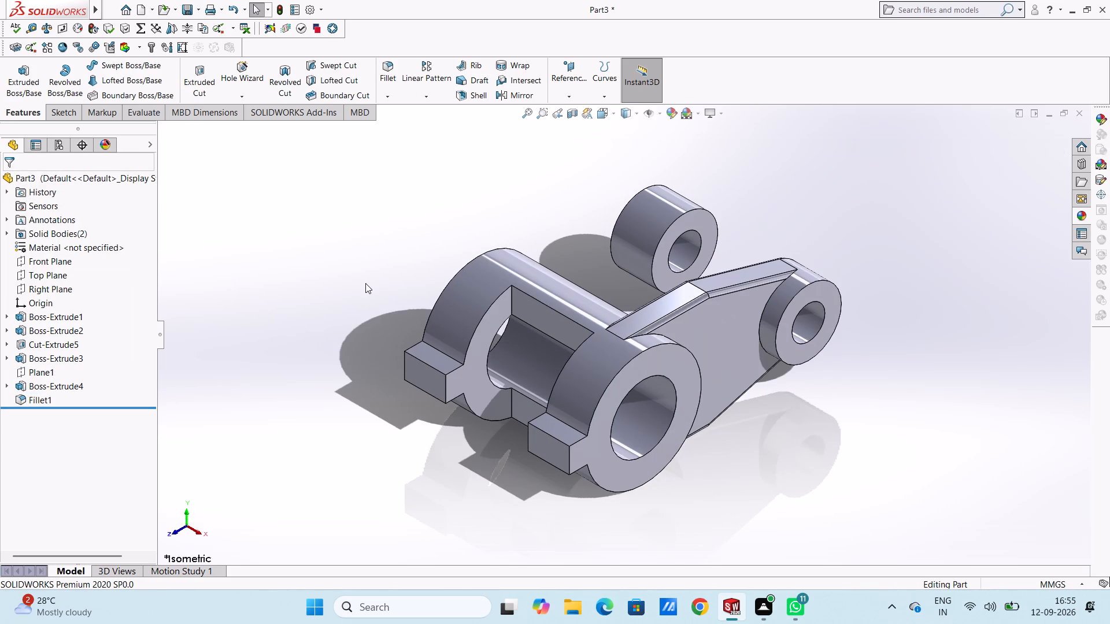
{"action": "key", "text": "ctrl+7"}
{"action": "key", "text": "ctrl+5"}
{"action": "key", "text": "ctrl+4"}
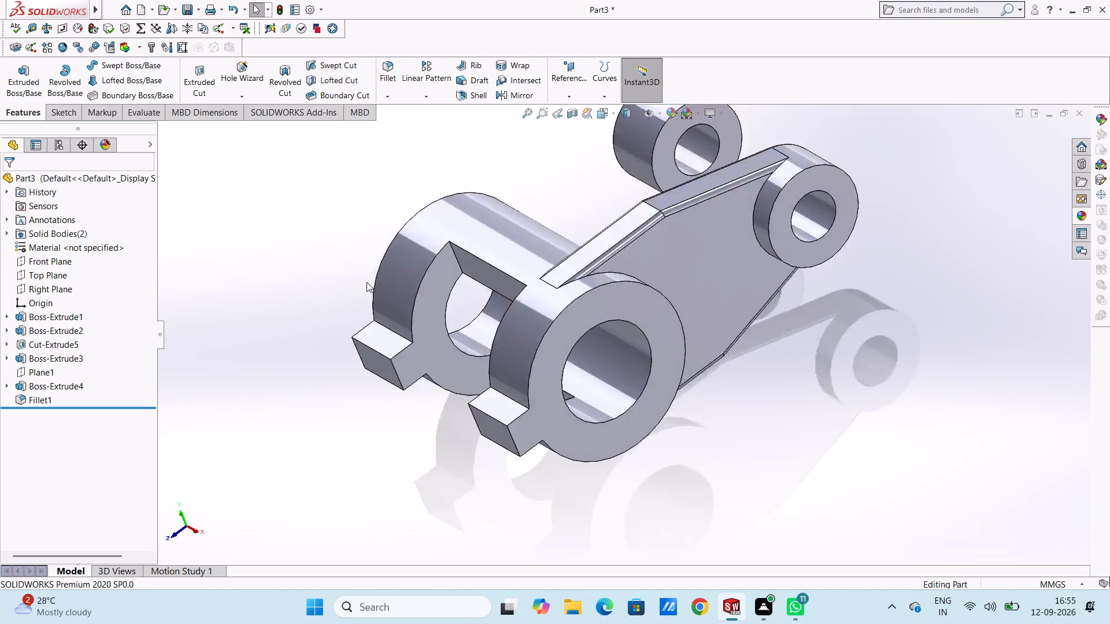
{"action": "key", "text": "ctrl+3"}
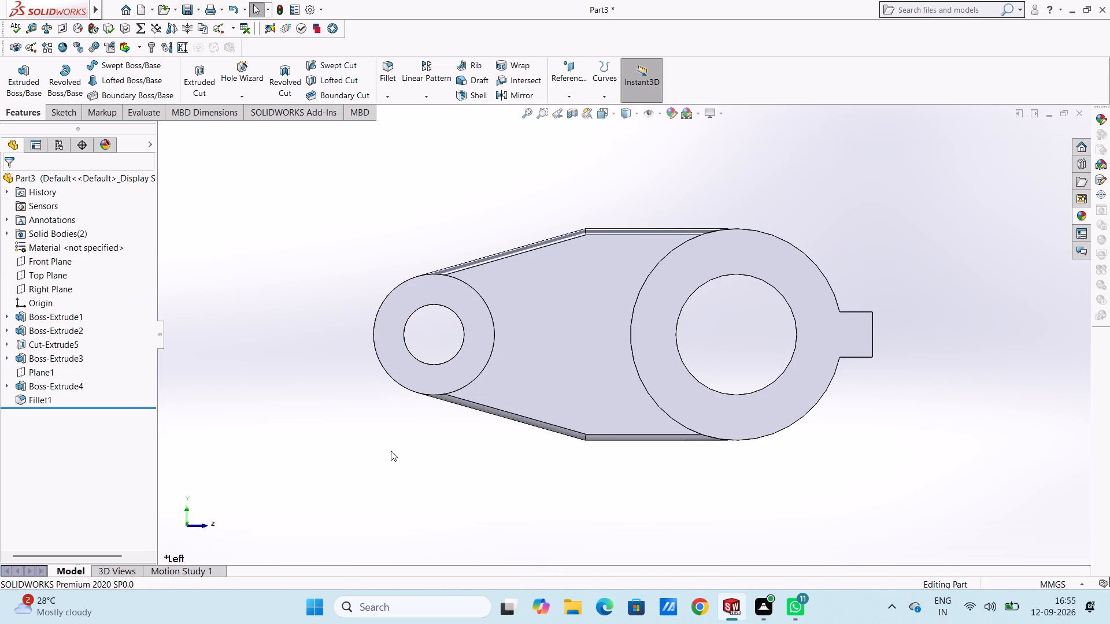
{"action": "key", "text": "ctrl+7"}
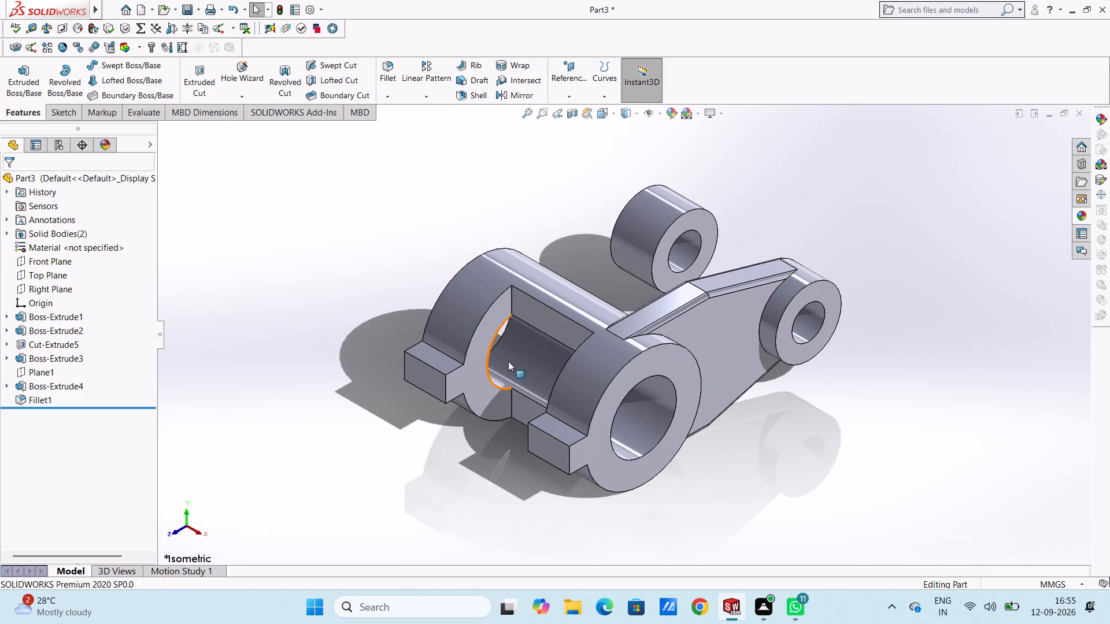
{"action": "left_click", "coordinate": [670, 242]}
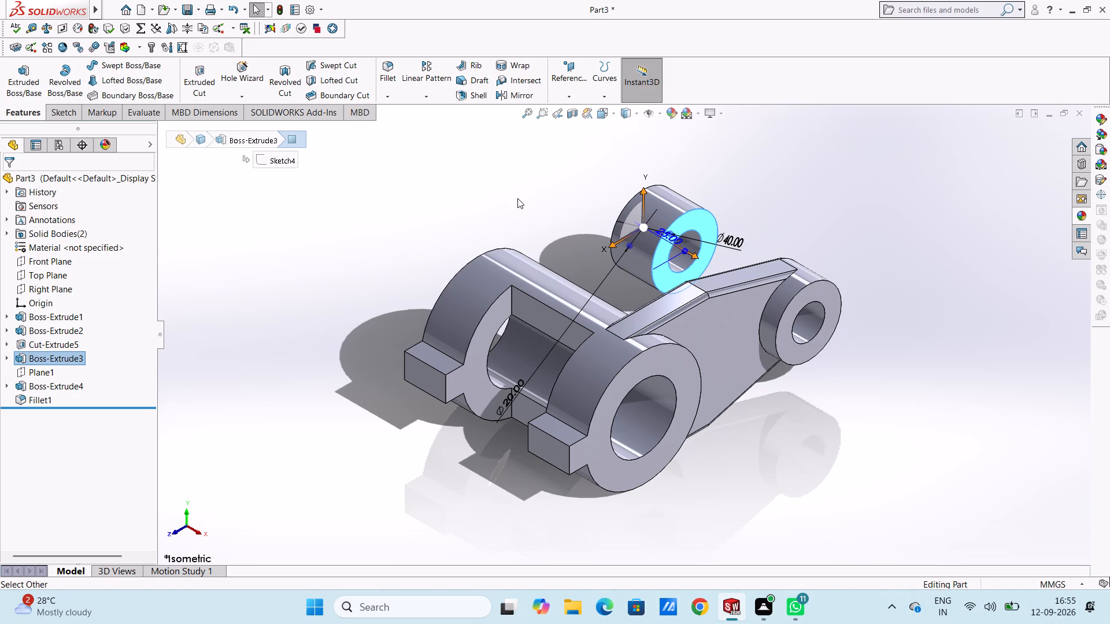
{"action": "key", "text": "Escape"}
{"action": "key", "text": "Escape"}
Create a reference plane offset 75 mm from the Right Plane, with the offset flipped toward the far ring.
{"action": "key", "text": "ctrl+5"}
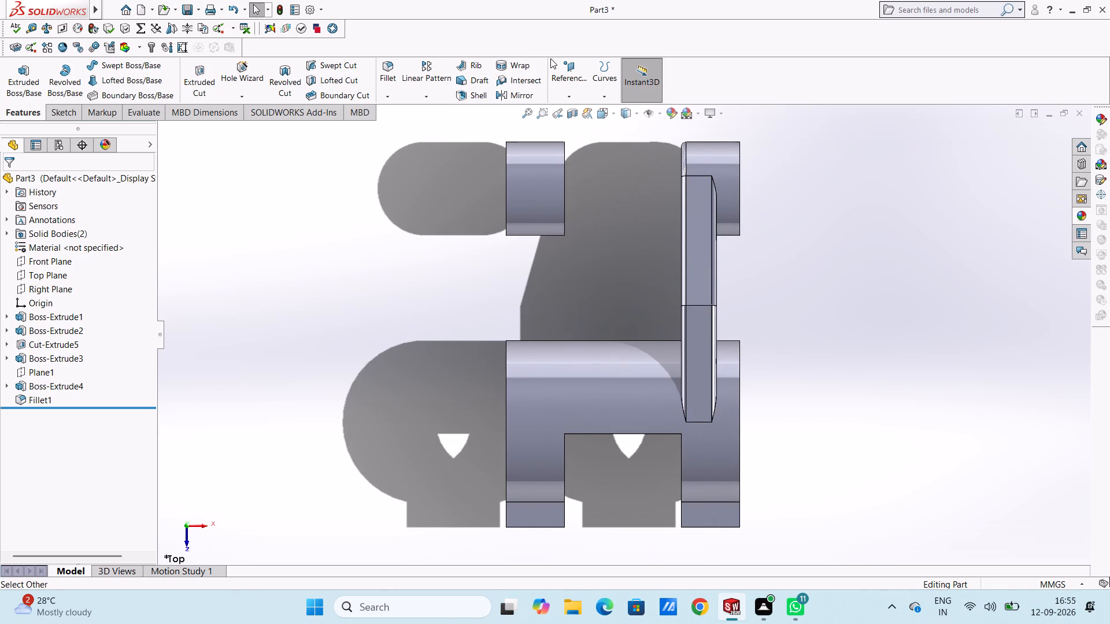
{"action": "left_click", "coordinate": [570, 69]}
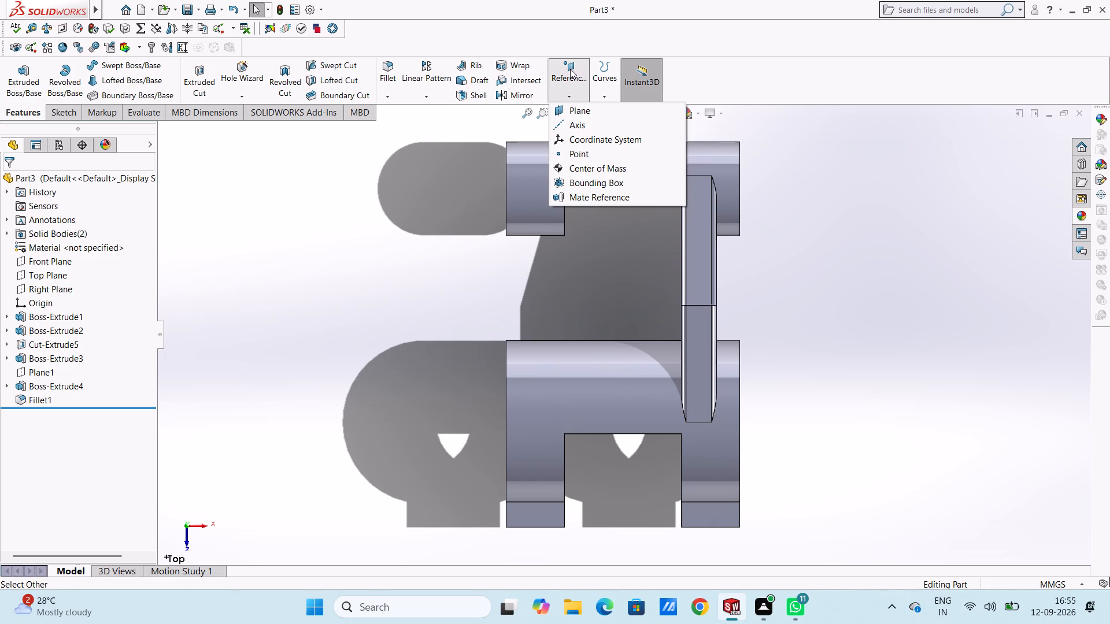
{"action": "left_click", "coordinate": [603, 112]}
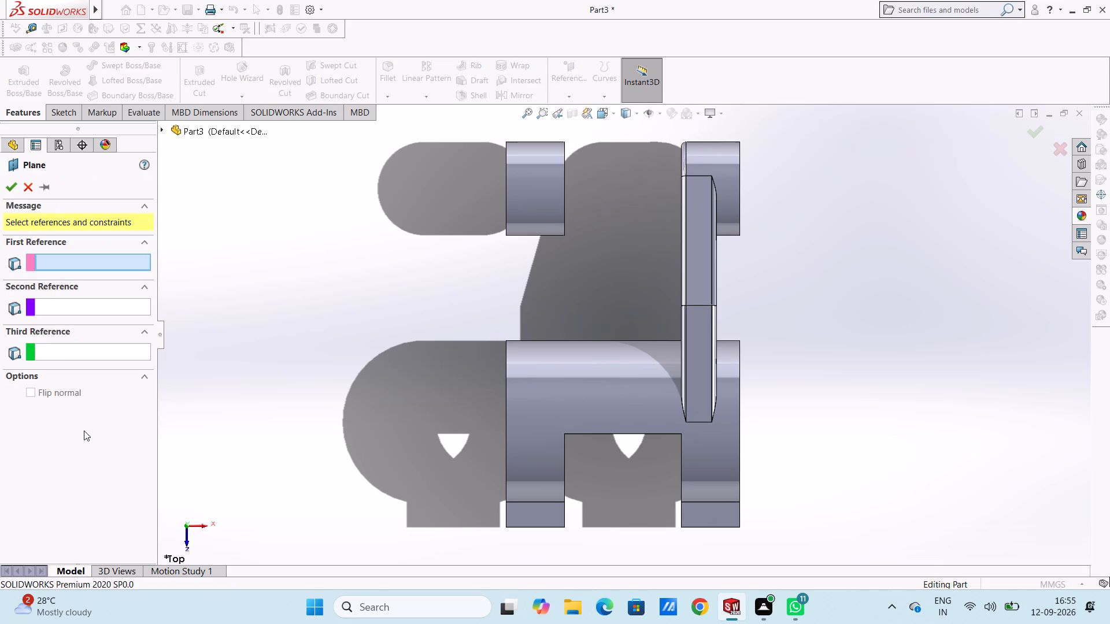
{"action": "left_click", "coordinate": [184, 132]}
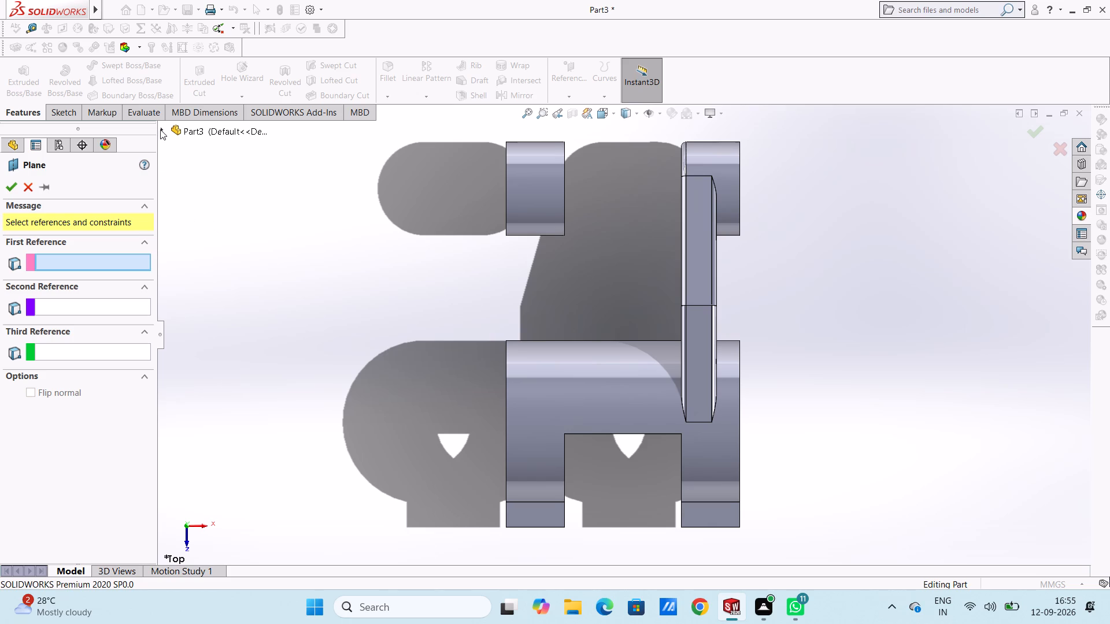
{"action": "left_click", "coordinate": [160, 129]}
{"action": "left_click", "coordinate": [161, 127]}
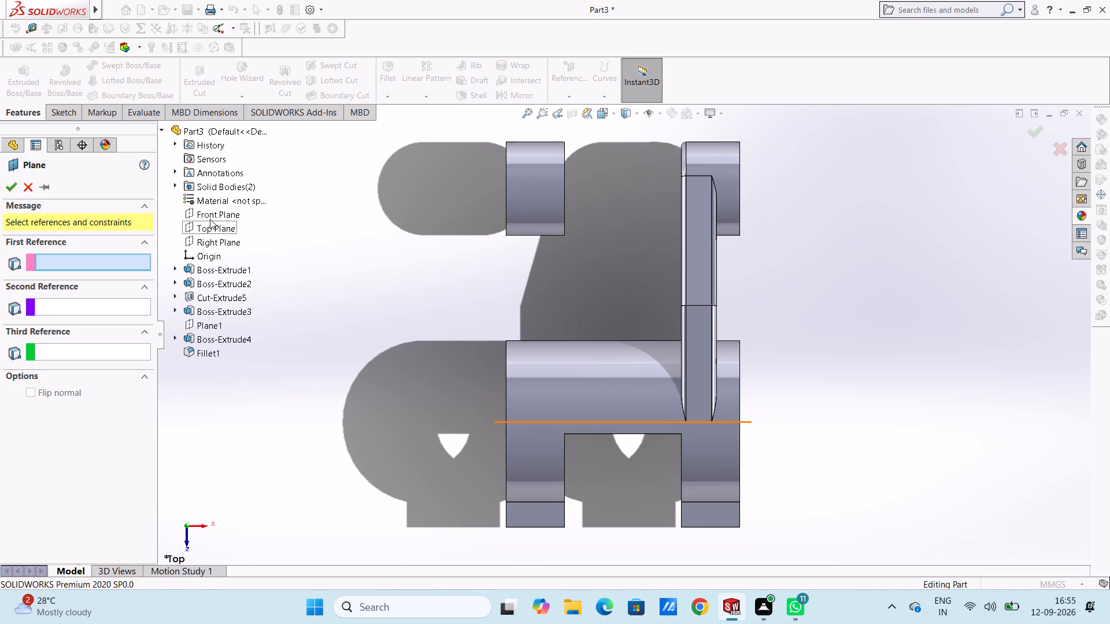
{"action": "left_click", "coordinate": [213, 240]}
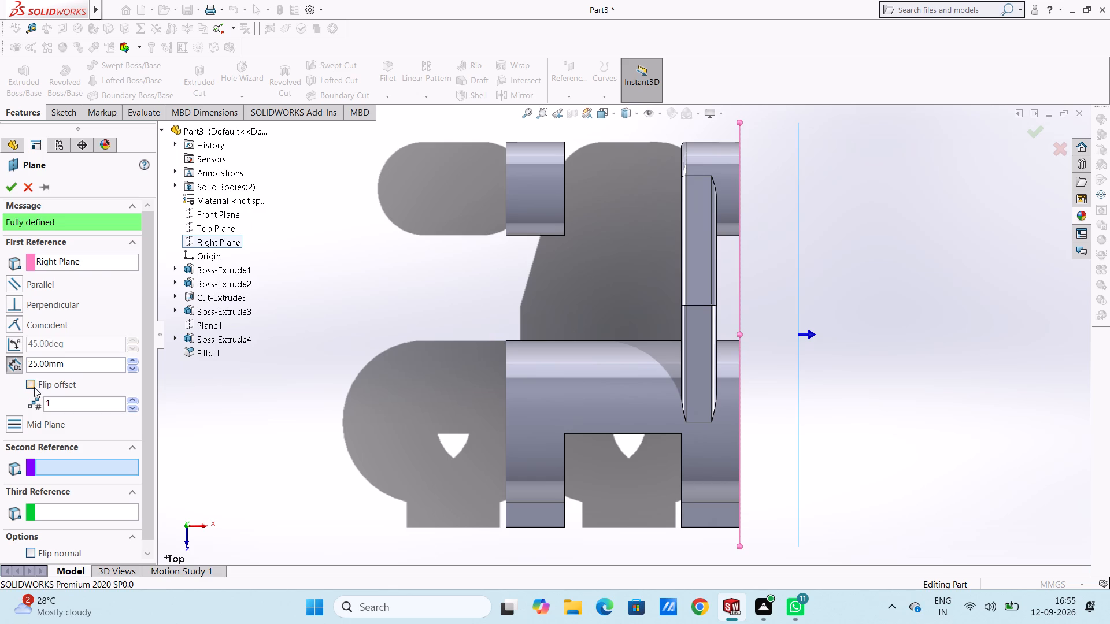
{"action": "left_click", "coordinate": [34, 387]}
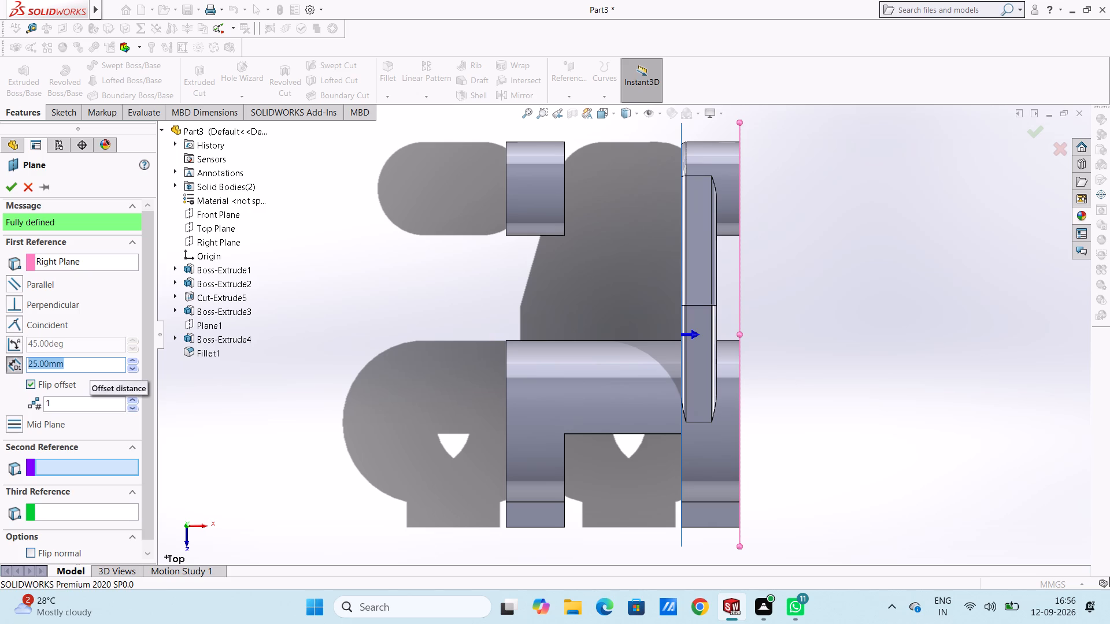
{"action": "type", "text": "75"}
{"action": "key", "text": "Return"}
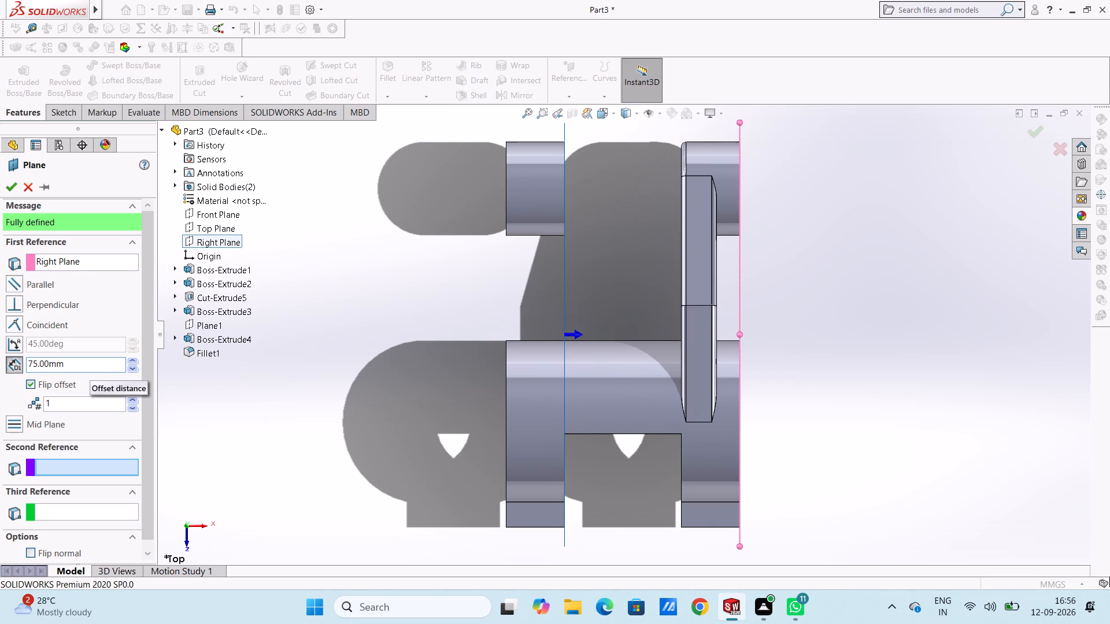
{"action": "left_click", "coordinate": [13, 195]}
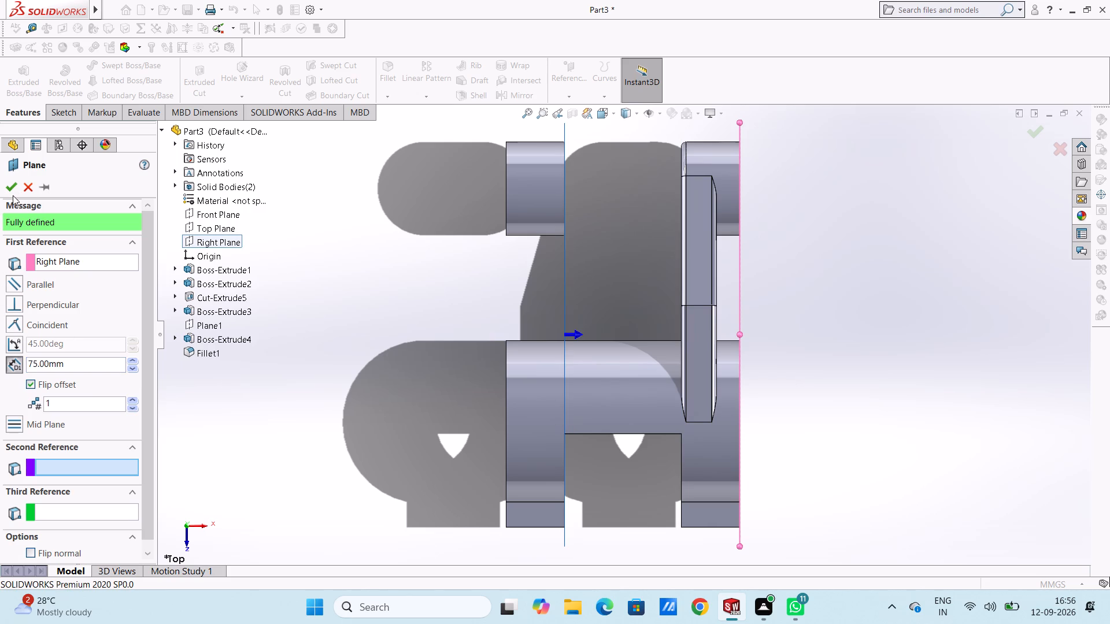
{"action": "left_click", "coordinate": [12, 185]}
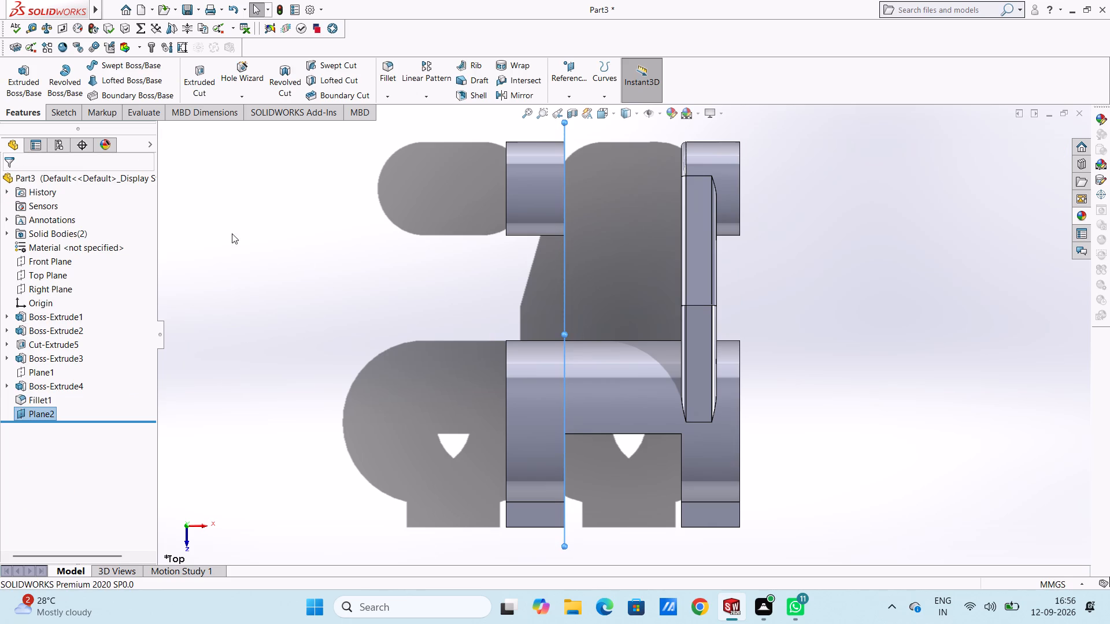
{"action": "left_click", "coordinate": [337, 243]}
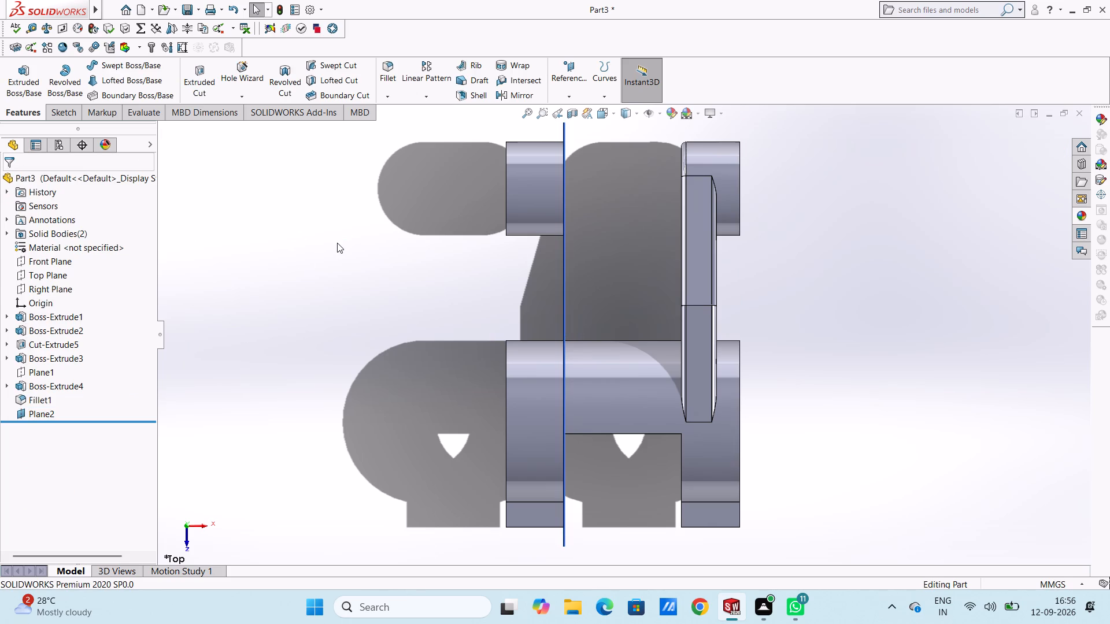
On the new 75 mm offset plane, sketch a 50 mm line from the cylinder's top point and a sloped line about 59 mm to the small ring's outer circle.
{"action": "key", "text": "ctrl+3"}
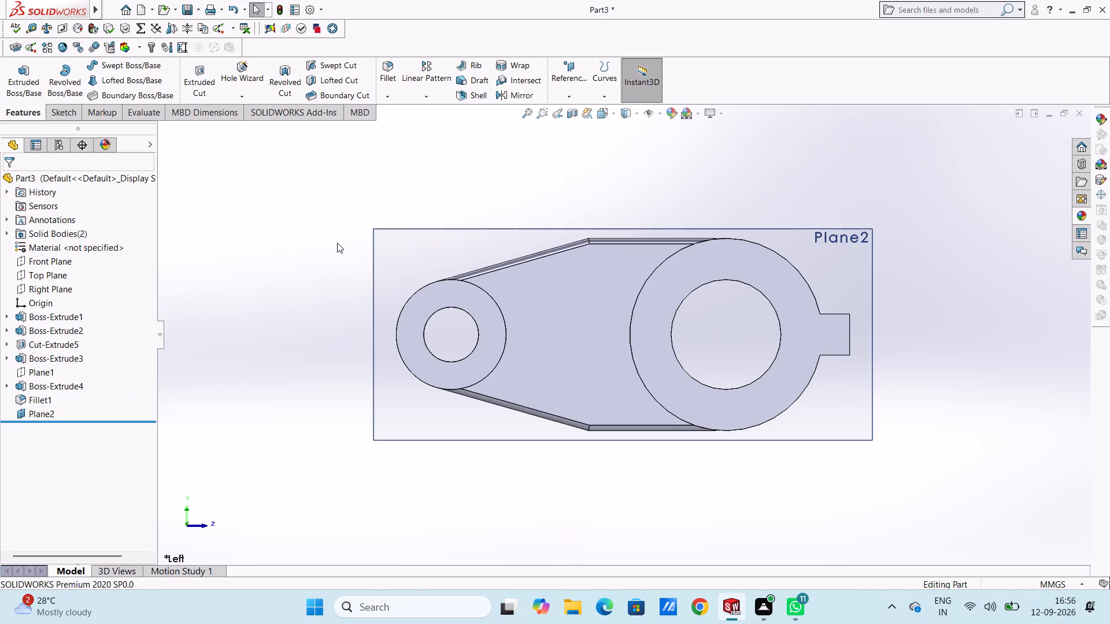
{"action": "key", "text": "ctrl+4"}
{"action": "key", "text": "ctrl+2"}
{"action": "key", "text": "2"}
{"action": "key", "text": "ctrl+4"}
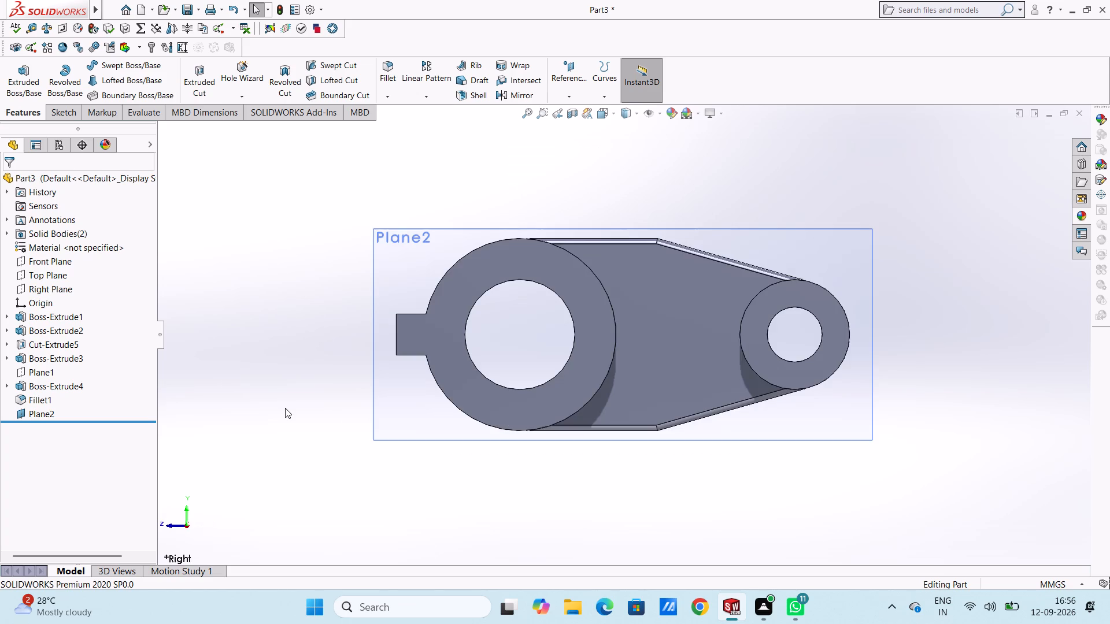
{"action": "key", "text": "ctrl+5"}
{"action": "key", "text": "ctrl+5"}
{"action": "key", "text": "ctrl+5"}
{"action": "left_click", "coordinate": [261, 391]}
{"action": "key", "text": "ctrl+3"}
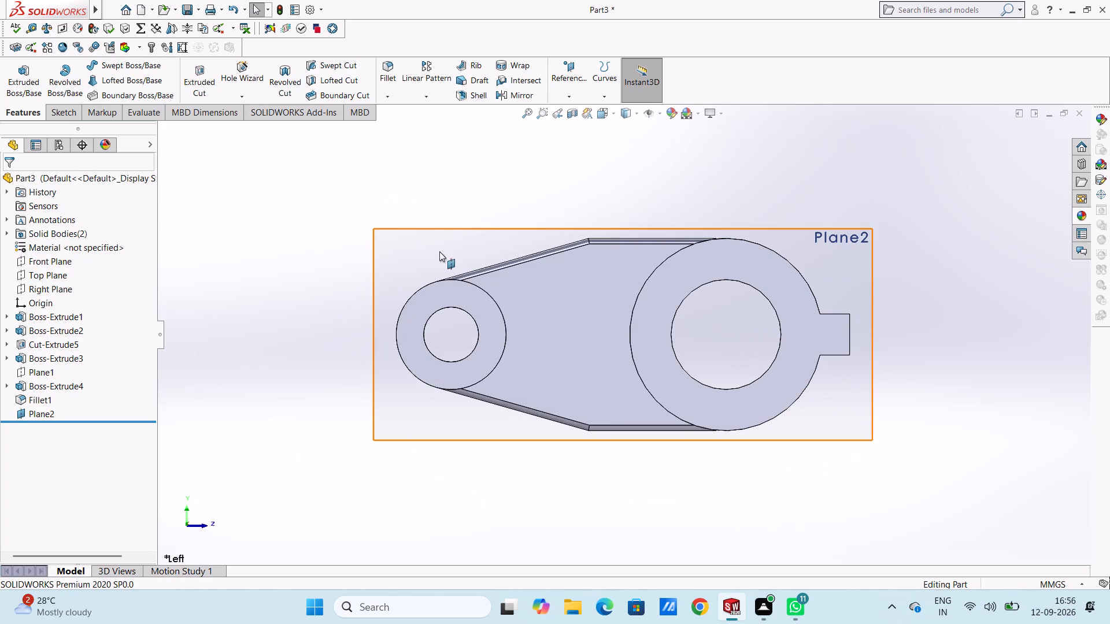
{"action": "left_click", "coordinate": [425, 265]}
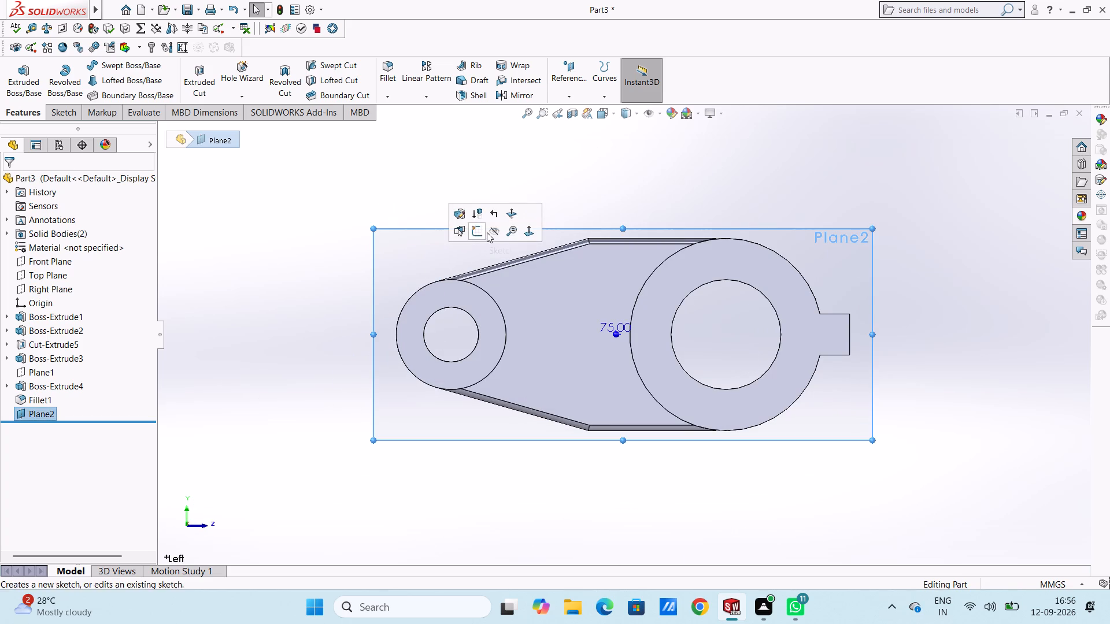
{"action": "left_click", "coordinate": [477, 234]}
{"action": "left_click", "coordinate": [457, 154]}
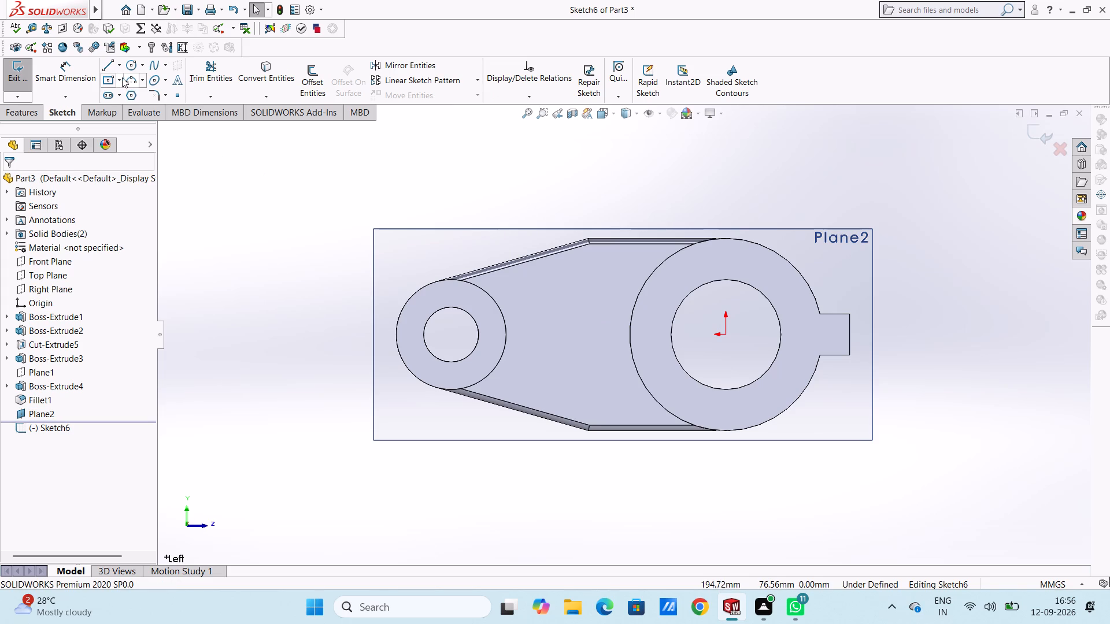
{"action": "left_click", "coordinate": [109, 66]}
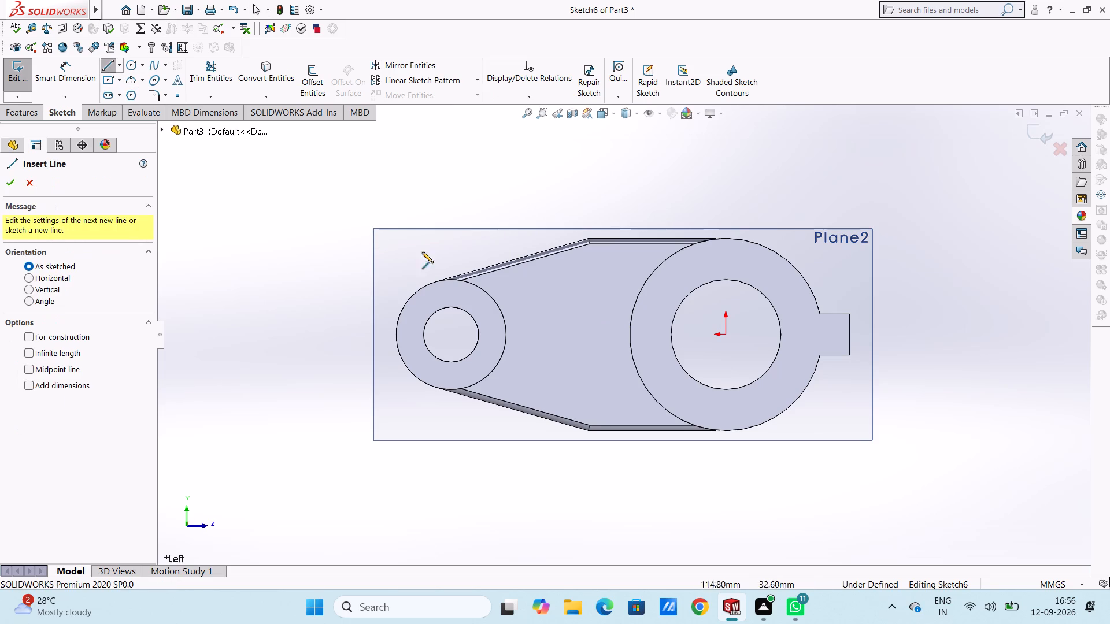
{"action": "left_click", "coordinate": [726, 239]}
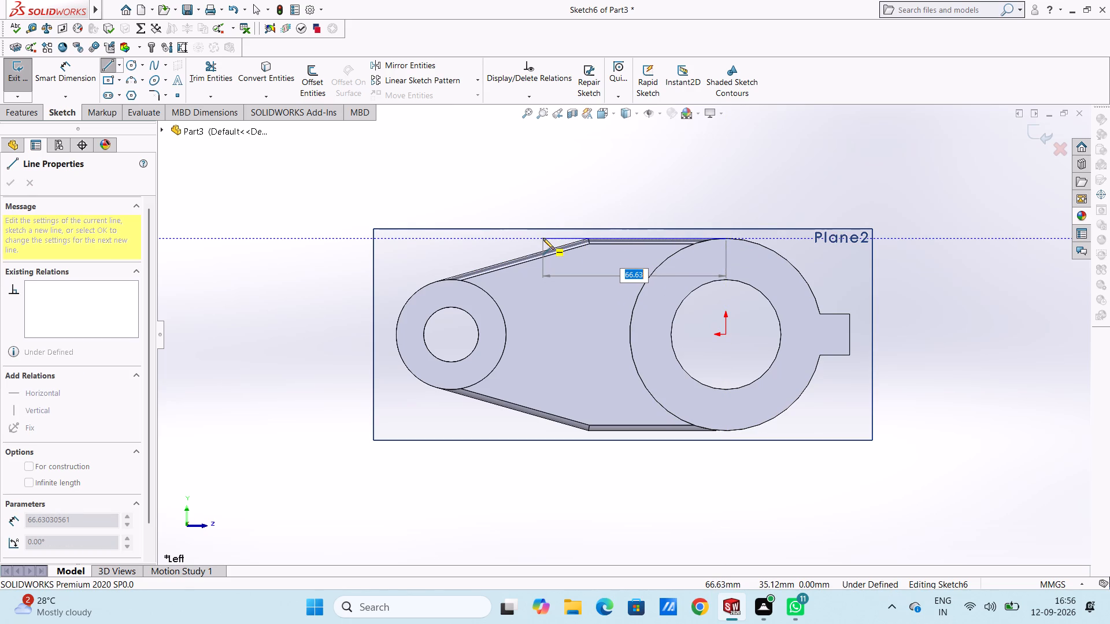
{"action": "type", "text": "50"}
{"action": "key", "text": "Return"}
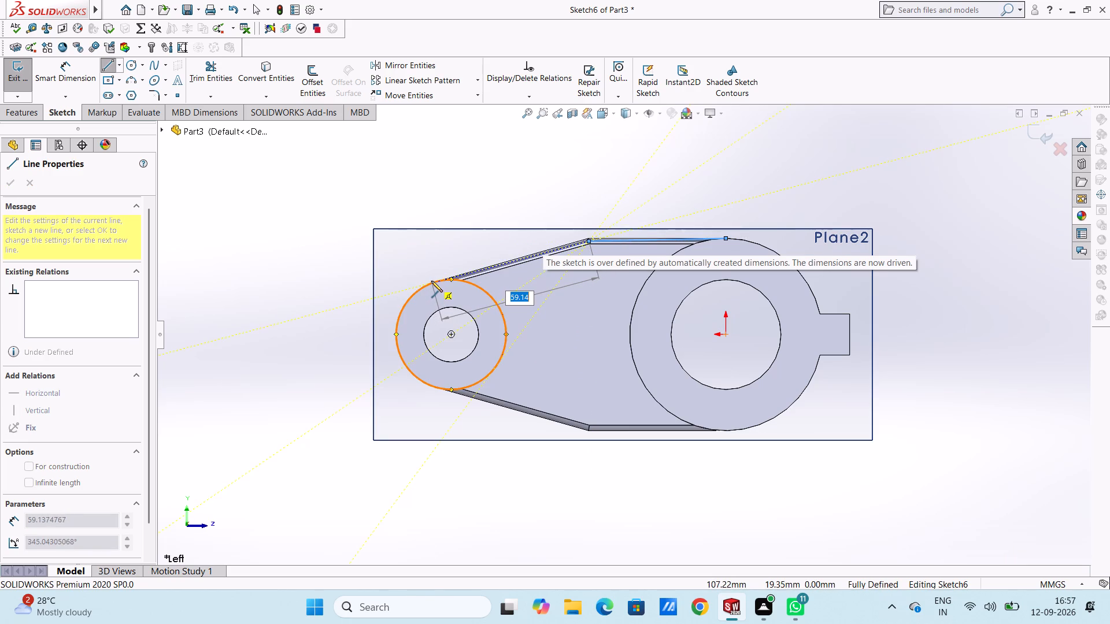
{"action": "left_click", "coordinate": [431, 281]}
{"action": "key", "text": "Escape"}
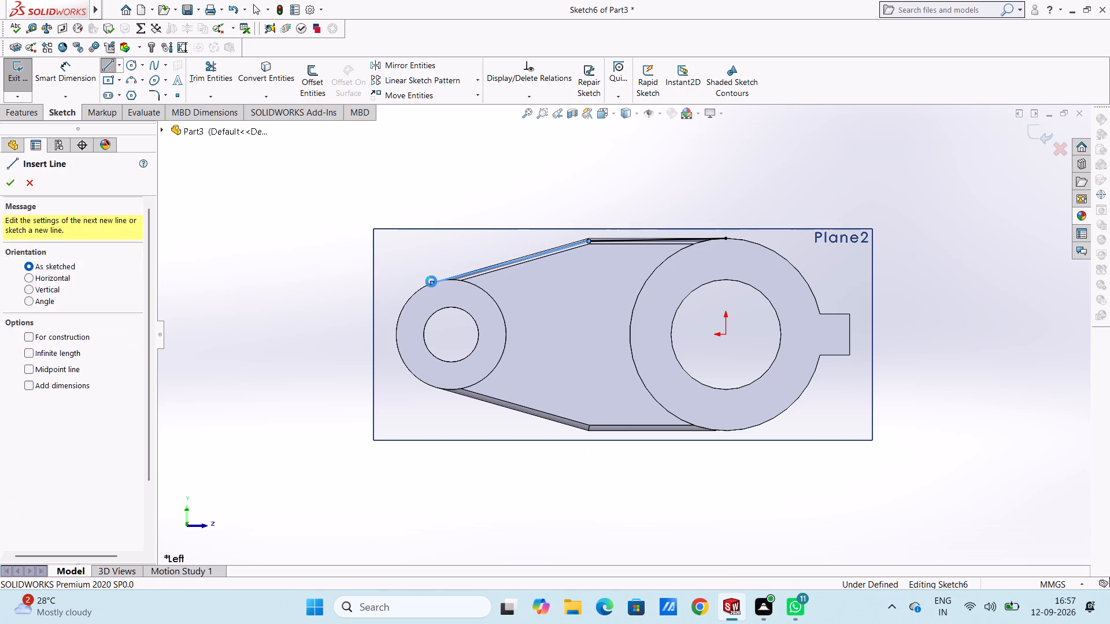
{"action": "key", "text": "Escape"}
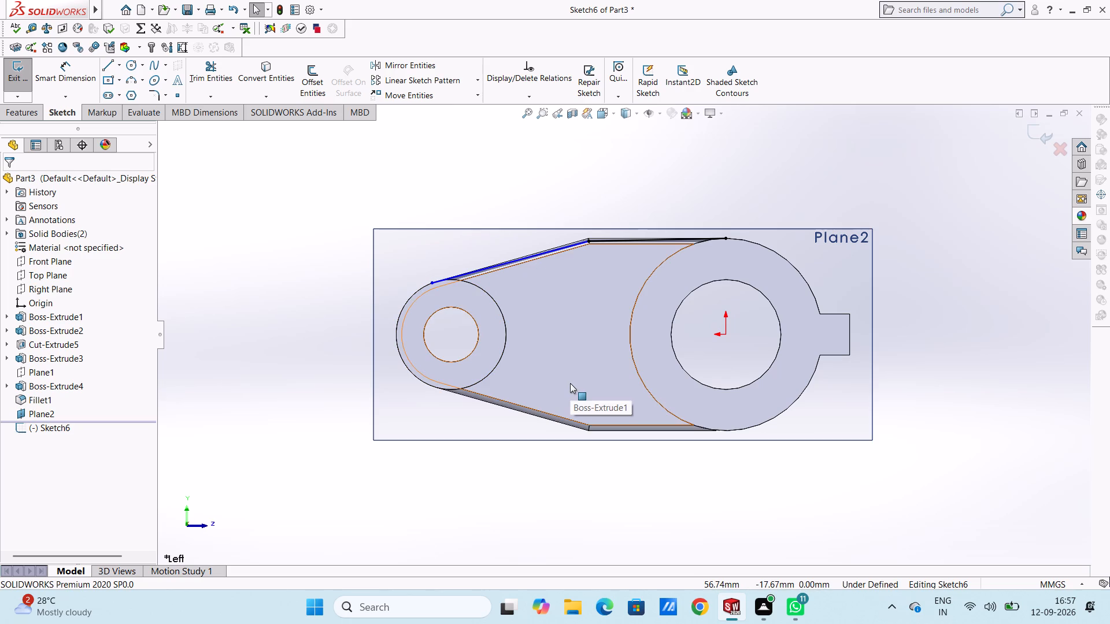
Sketch the lower arm outline: a 50 mm horizontal line from the cylinder's bottom point and a sloped line about 59 mm to the small ring.
{"action": "left_click", "coordinate": [110, 63]}
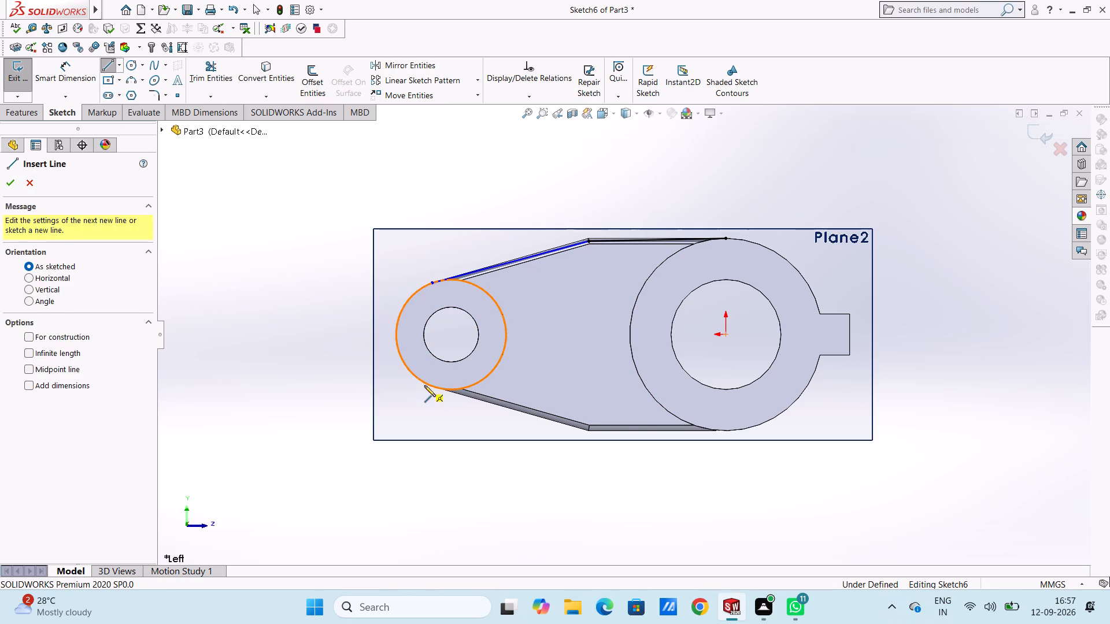
{"action": "left_click", "coordinate": [724, 429]}
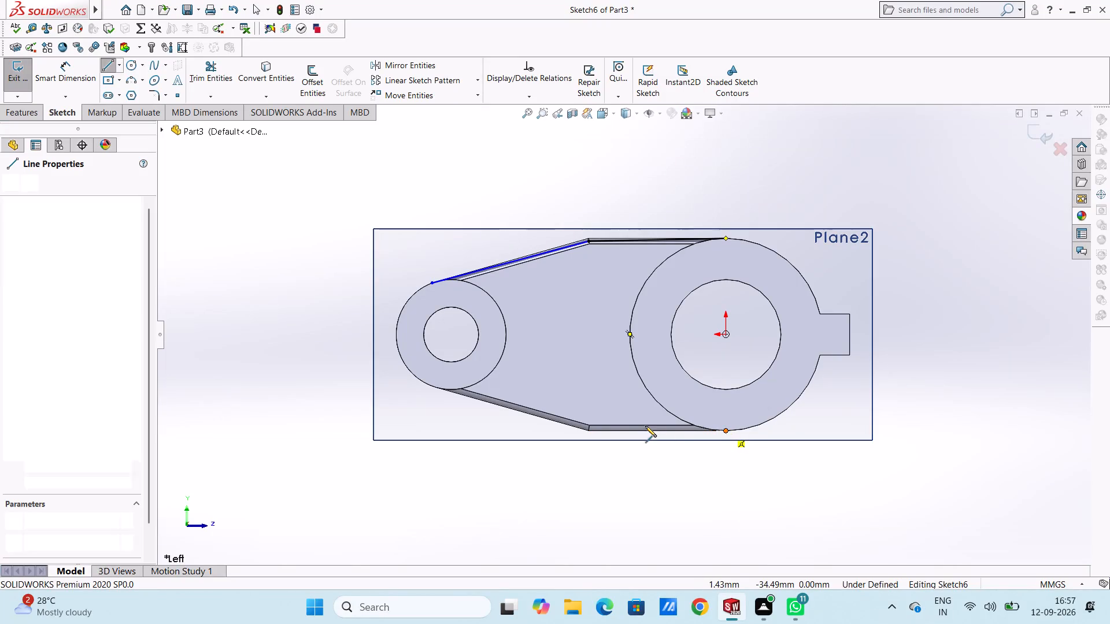
{"action": "left_click", "coordinate": [589, 432]}
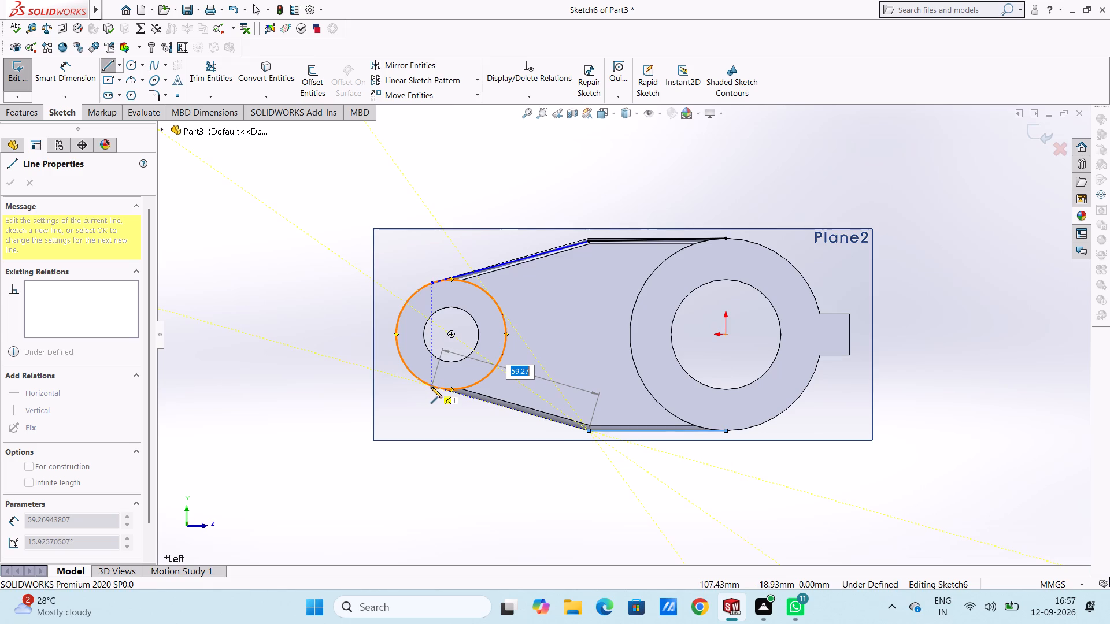
{"action": "left_click", "coordinate": [431, 388]}
{"action": "key", "text": "Escape"}
{"action": "key", "text": "Escape"}
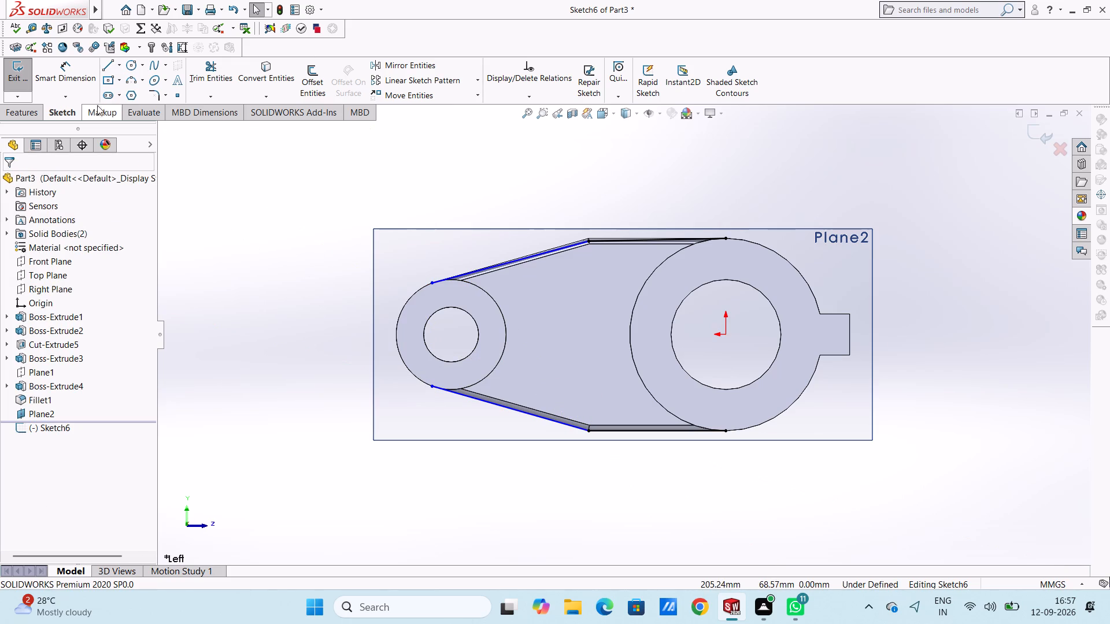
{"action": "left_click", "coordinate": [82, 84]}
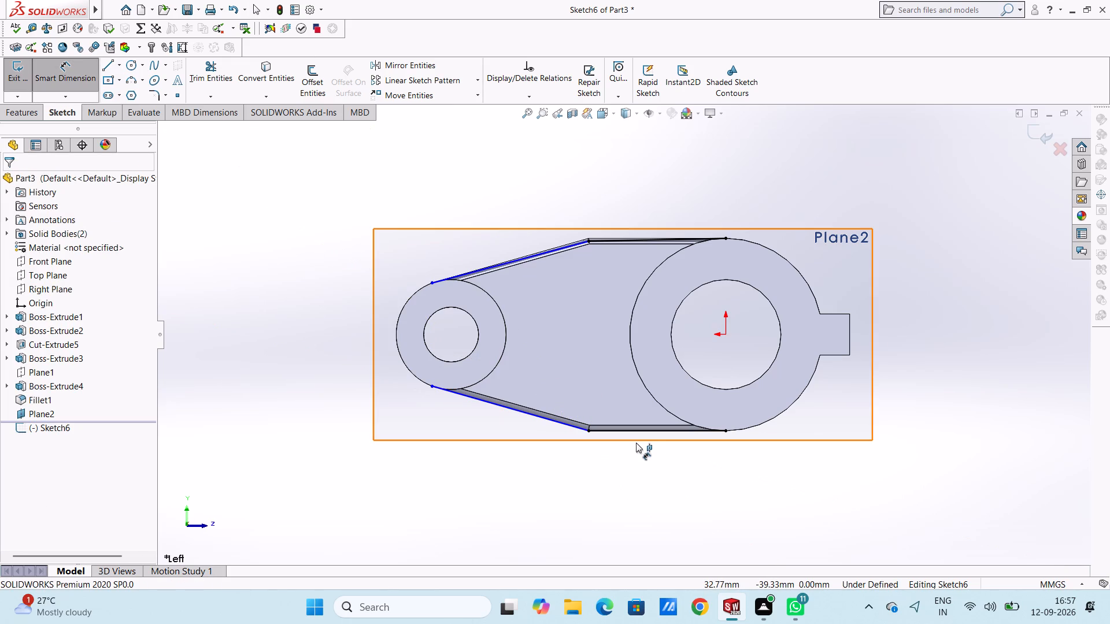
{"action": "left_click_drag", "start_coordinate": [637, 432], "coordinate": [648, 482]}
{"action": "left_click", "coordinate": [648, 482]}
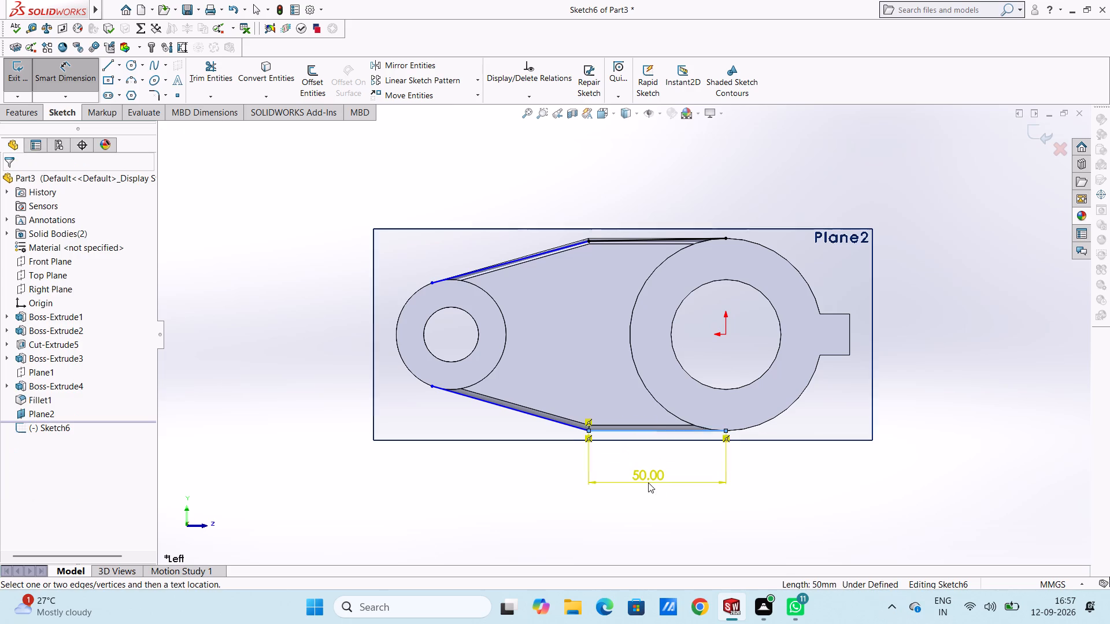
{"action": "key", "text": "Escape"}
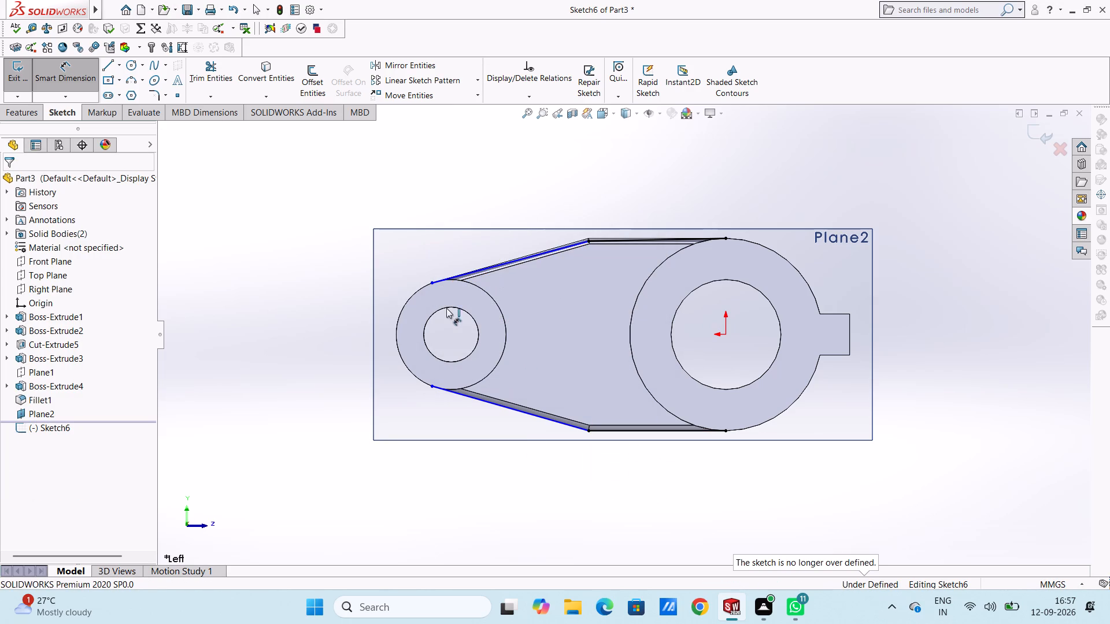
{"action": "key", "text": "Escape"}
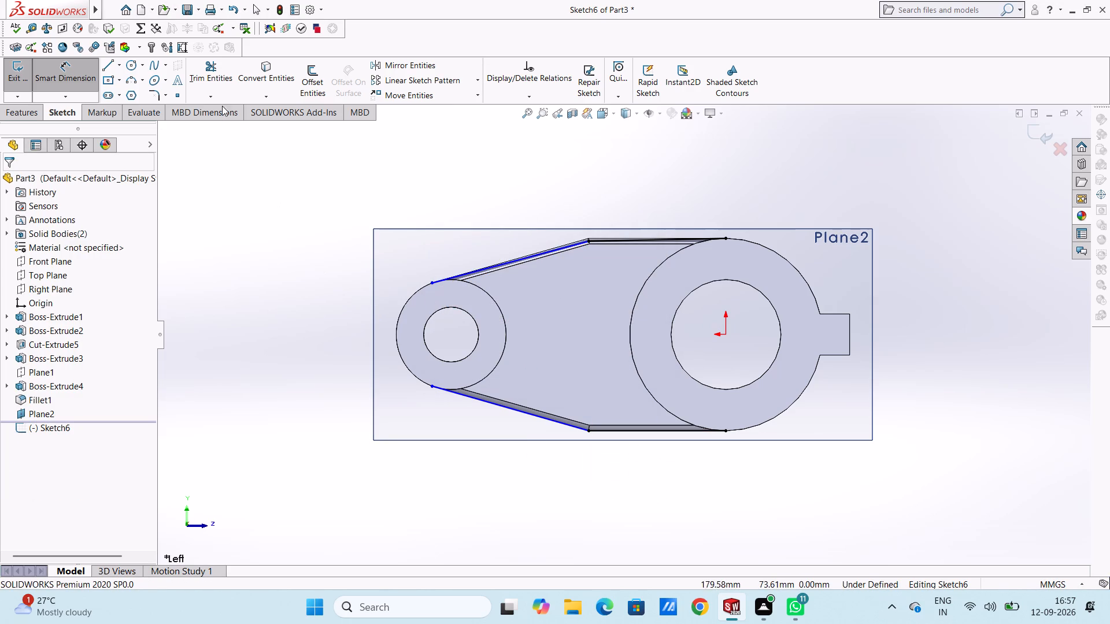
Close the second arm's outline with three-point arcs: 20 mm radius along the small ring and 35 mm radius along the cylinder, both on the arm side.
{"action": "left_click", "coordinate": [134, 80]}
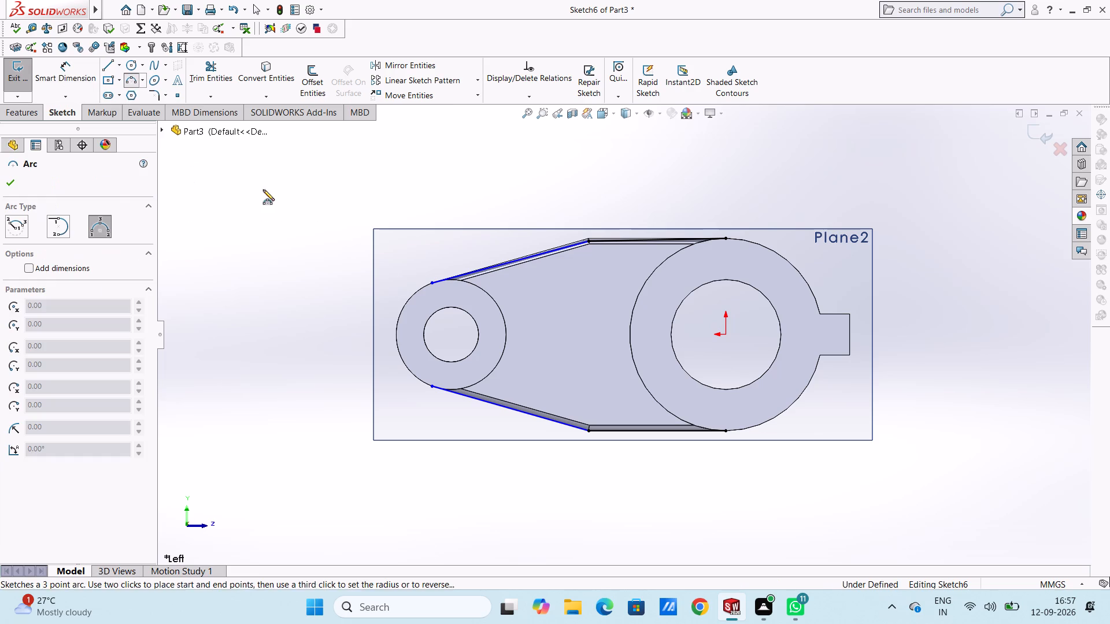
{"action": "left_click", "coordinate": [430, 284]}
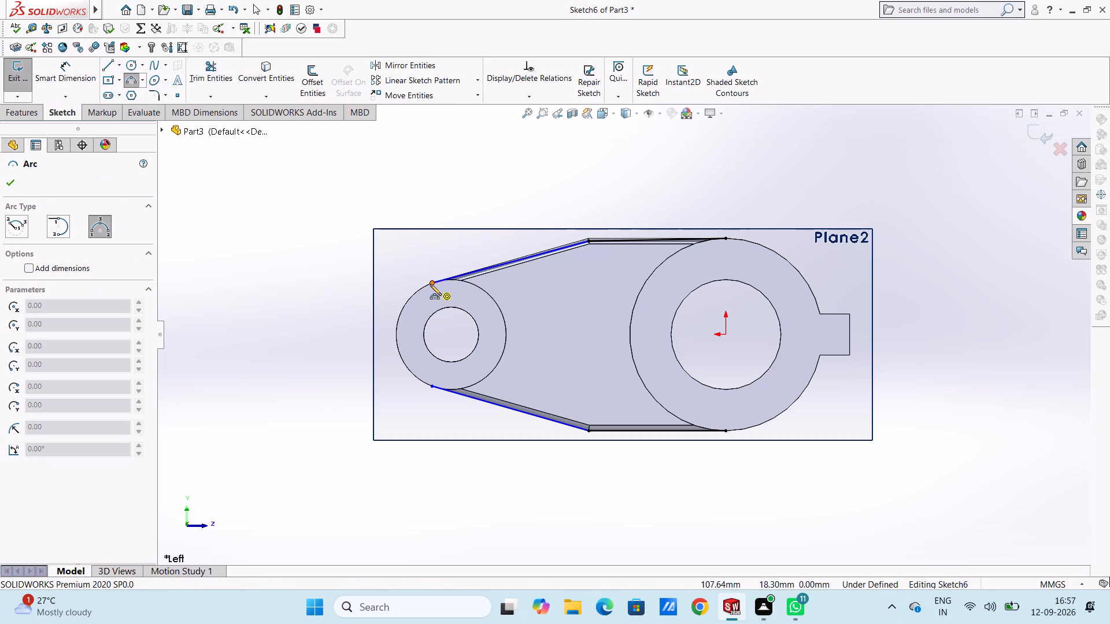
{"action": "left_click", "coordinate": [431, 387]}
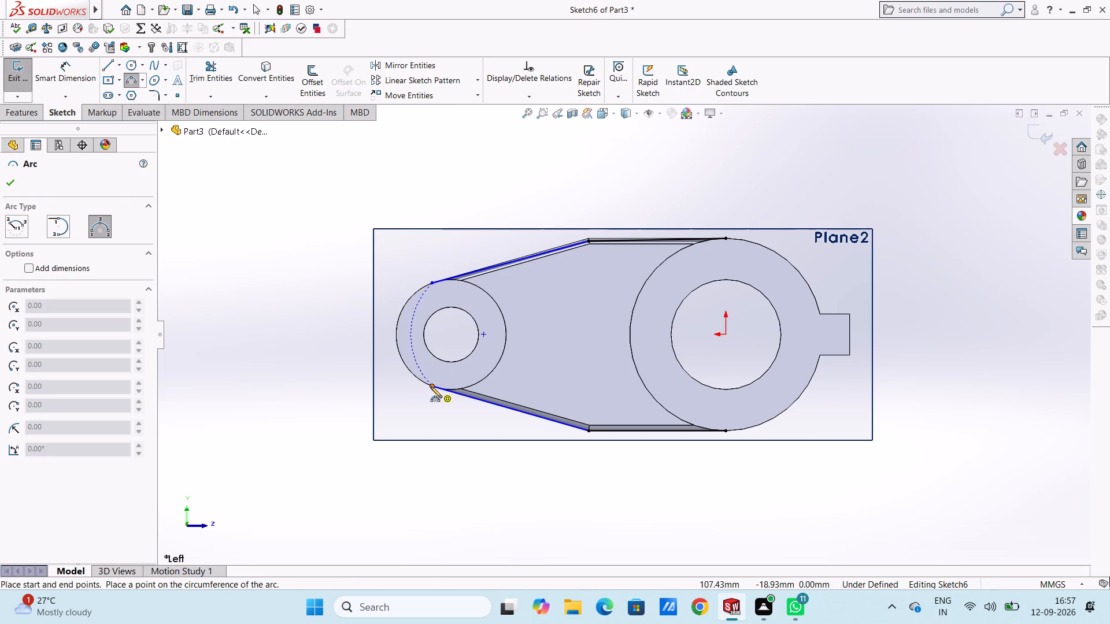
{"action": "left_click", "coordinate": [487, 377]}
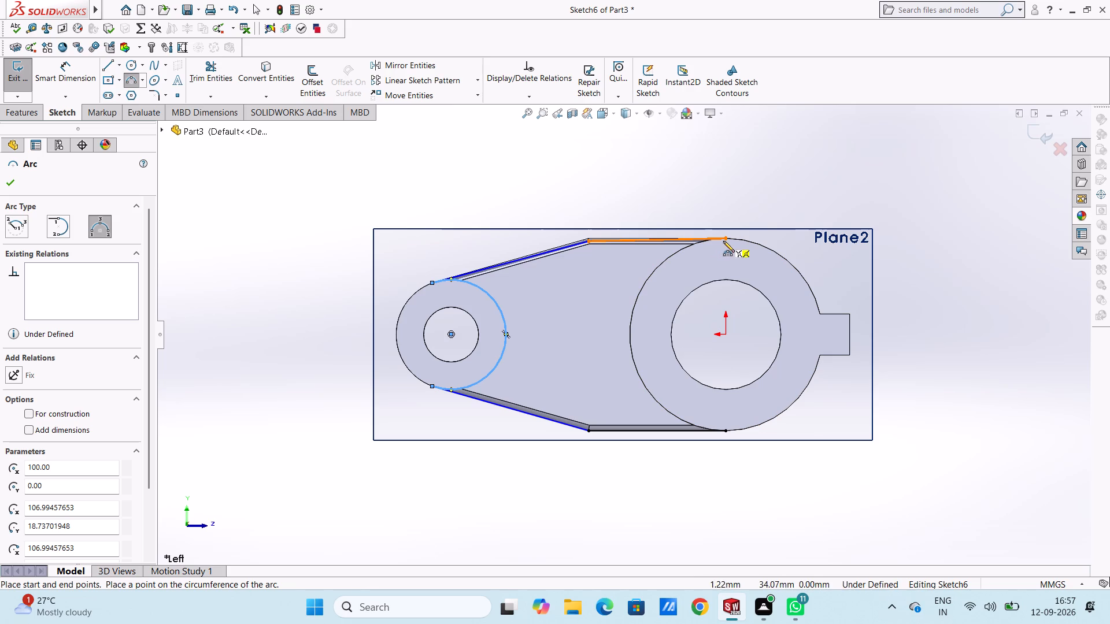
{"action": "left_click", "coordinate": [724, 237]}
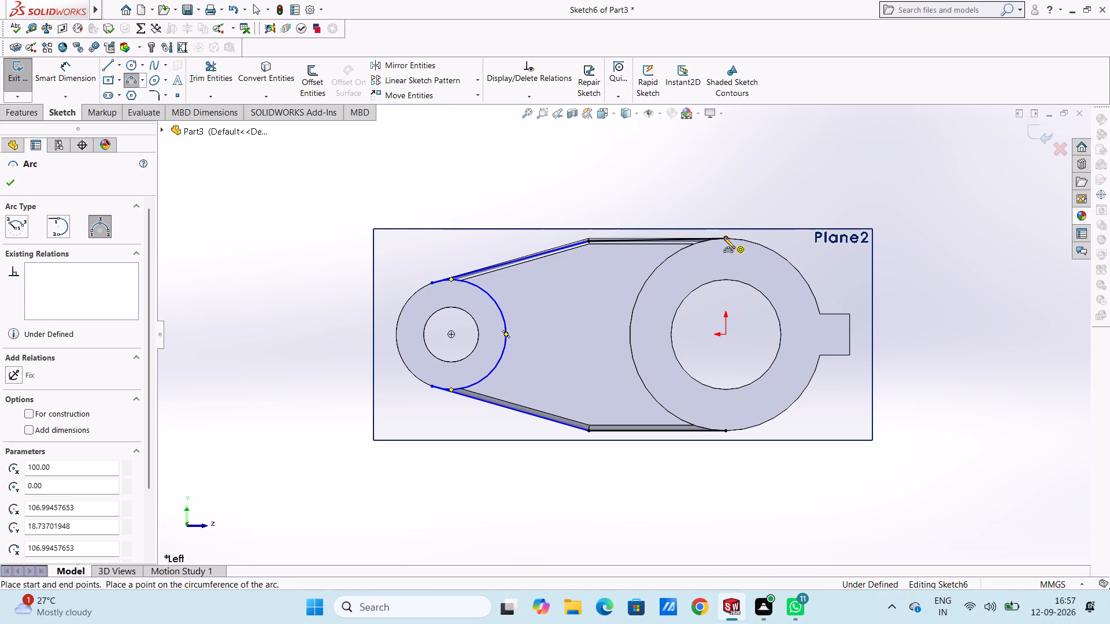
{"action": "left_click", "coordinate": [726, 430]}
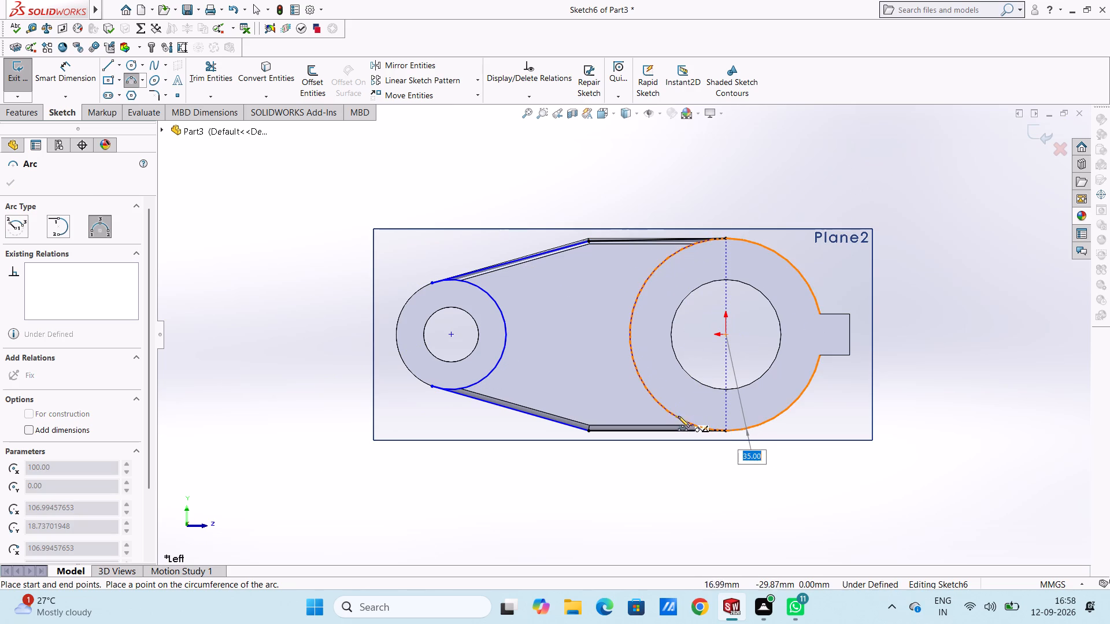
{"action": "left_click", "coordinate": [669, 414]}
{"action": "key", "text": "Escape"}
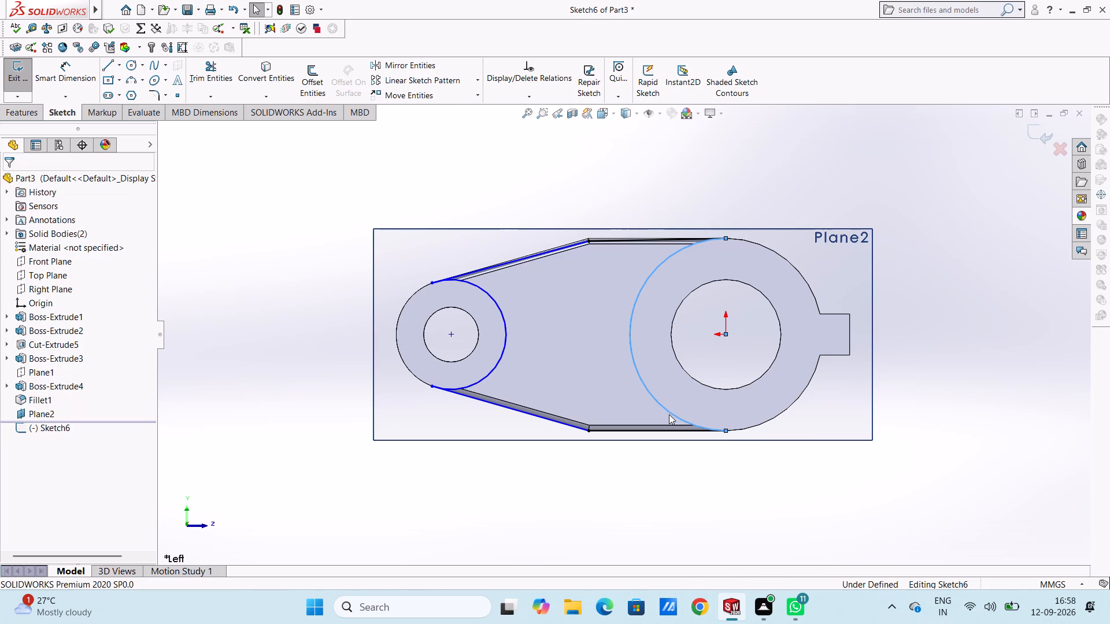
{"action": "key", "text": "Escape"}
{"action": "key", "text": "Escape"}
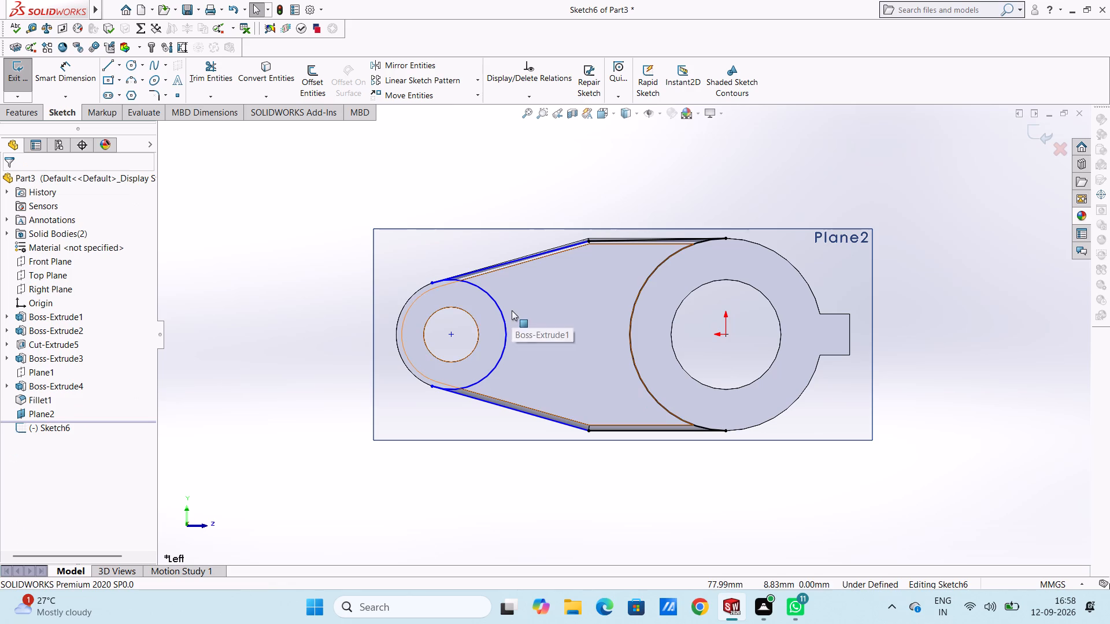
Extrude the closed arm region as a 15 mm blind boss in the reversed direction, merged with the part.
{"action": "key", "text": "ctrl+7"}
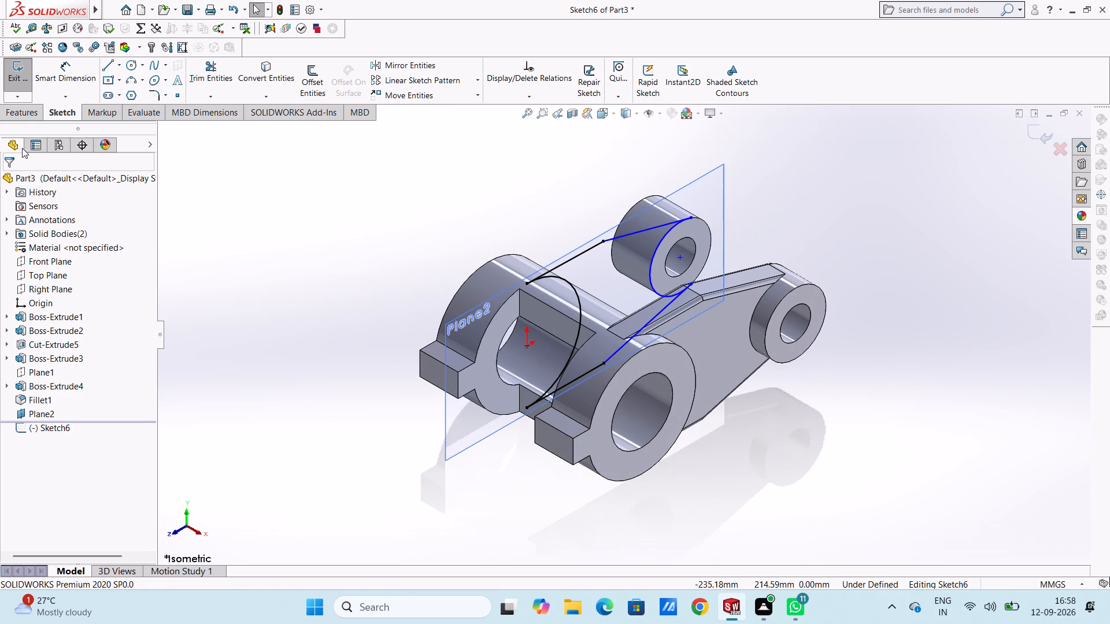
{"action": "left_click", "coordinate": [23, 113]}
{"action": "left_click", "coordinate": [31, 76]}
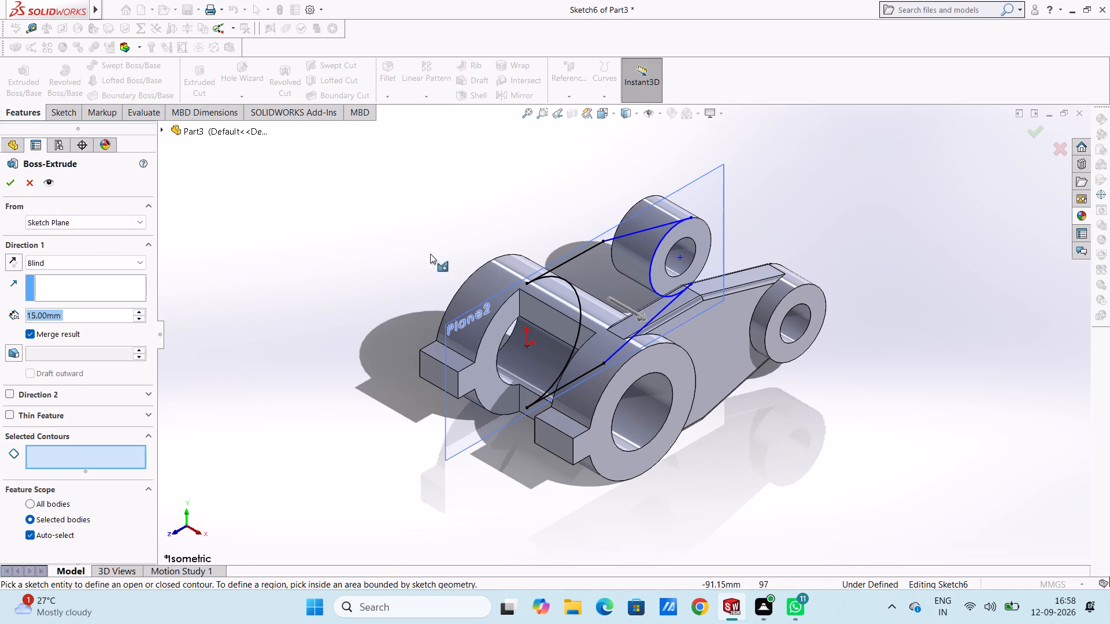
{"action": "left_click", "coordinate": [600, 268]}
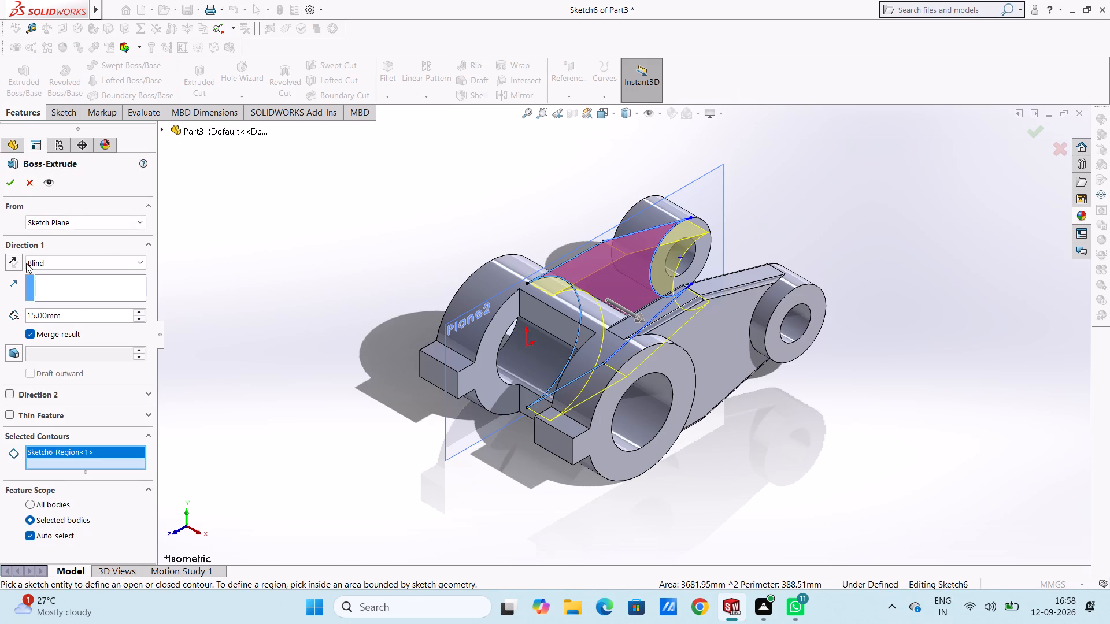
{"action": "left_click", "coordinate": [15, 265]}
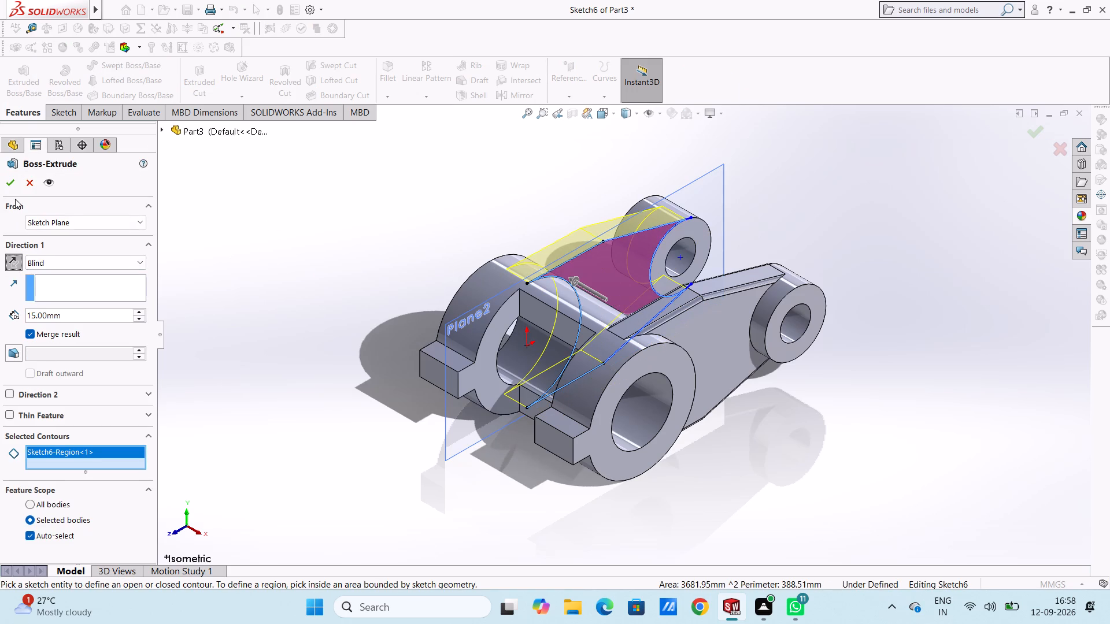
{"action": "left_click", "coordinate": [10, 182]}
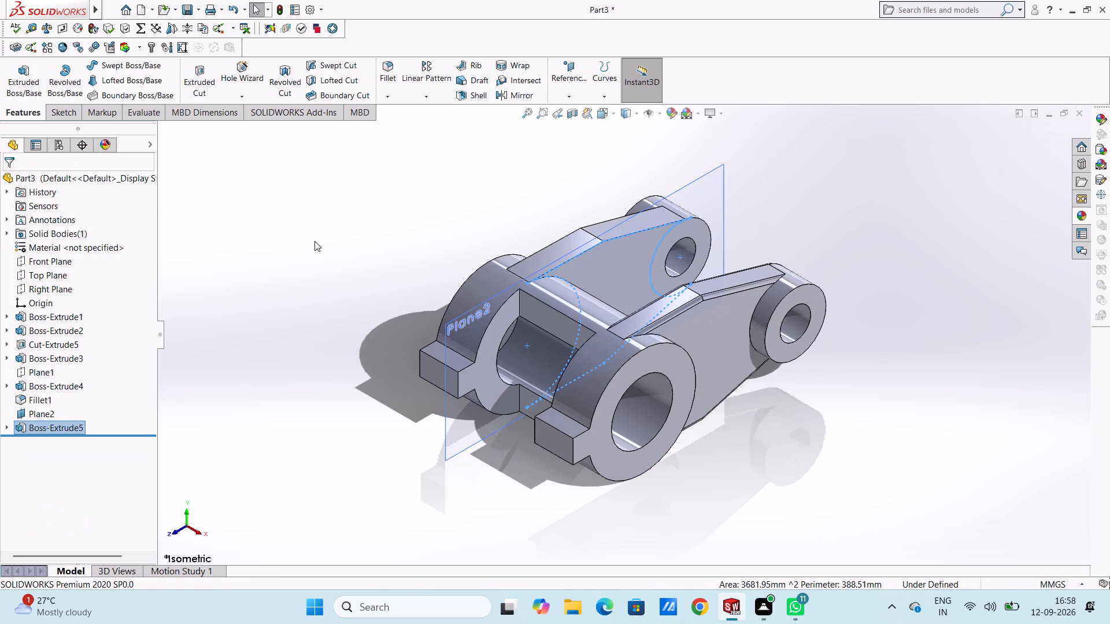
{"action": "left_click", "coordinate": [314, 241]}
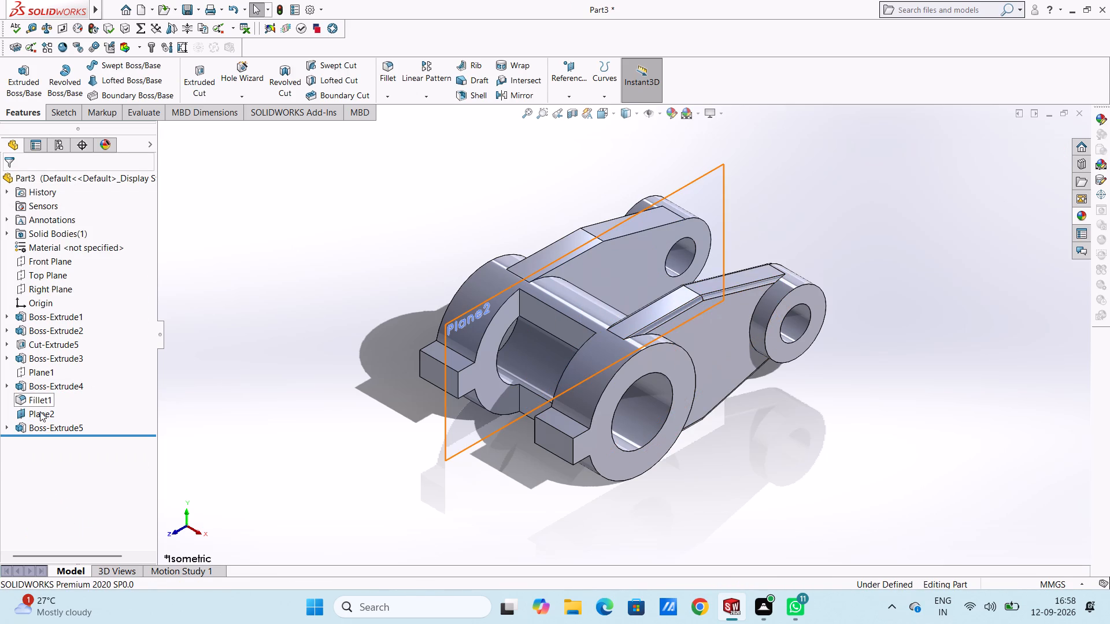
Hide the reference plane Plane2.
{"action": "left_click", "coordinate": [40, 411]}
{"action": "left_click", "coordinate": [64, 397]}
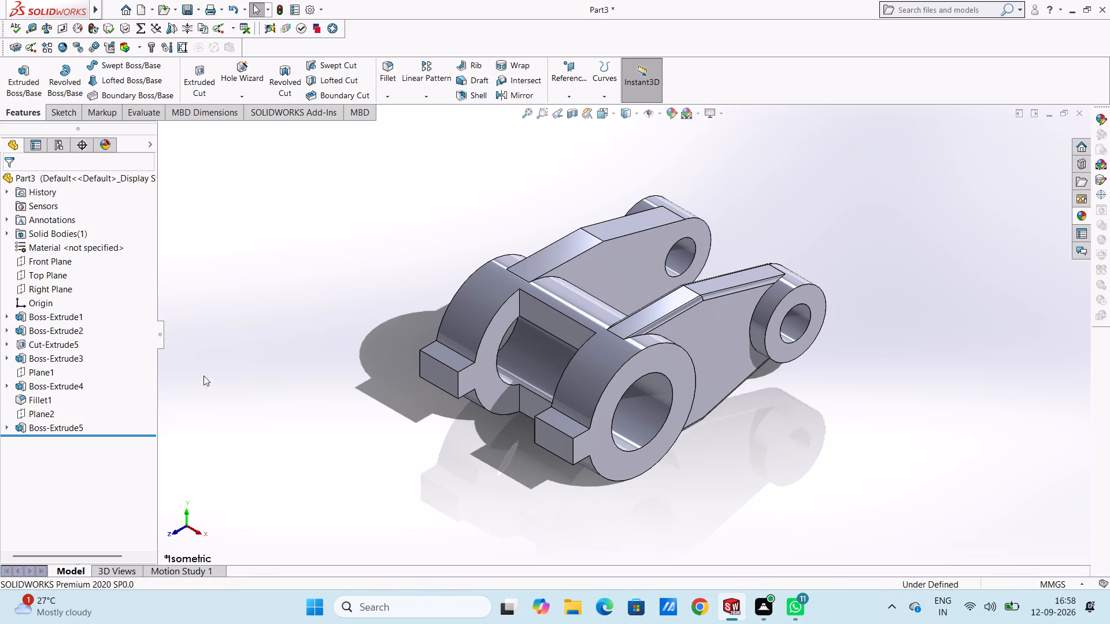
{"action": "left_click", "coordinate": [255, 356]}
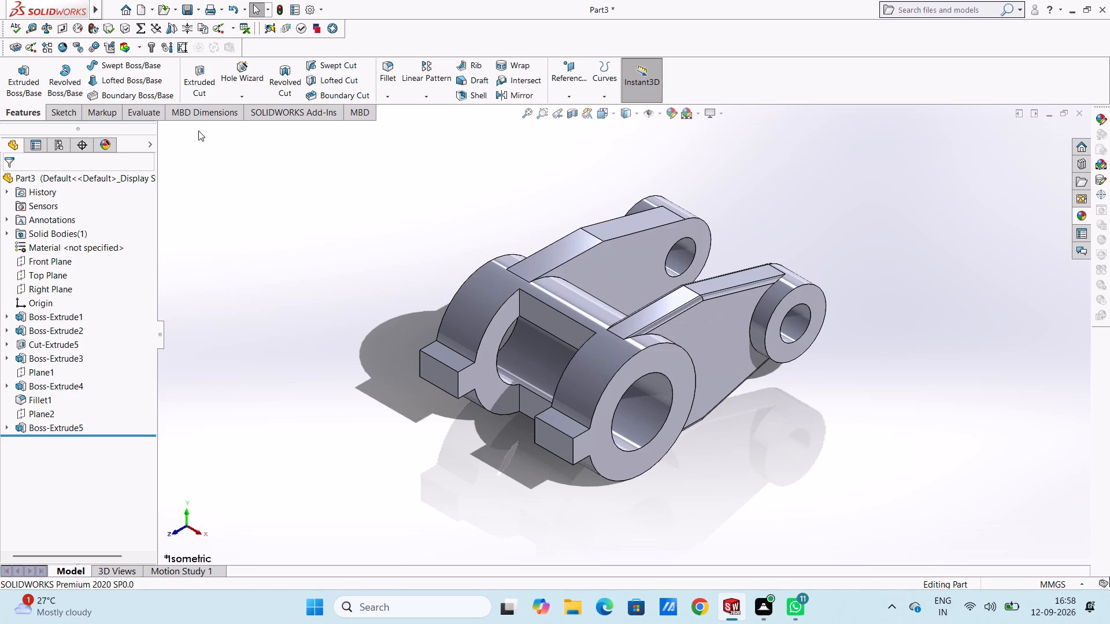
Fillet the four upper long edges of the second arm, on its straight and sloped sections, with a 2 mm radius.
{"action": "left_click", "coordinate": [388, 69]}
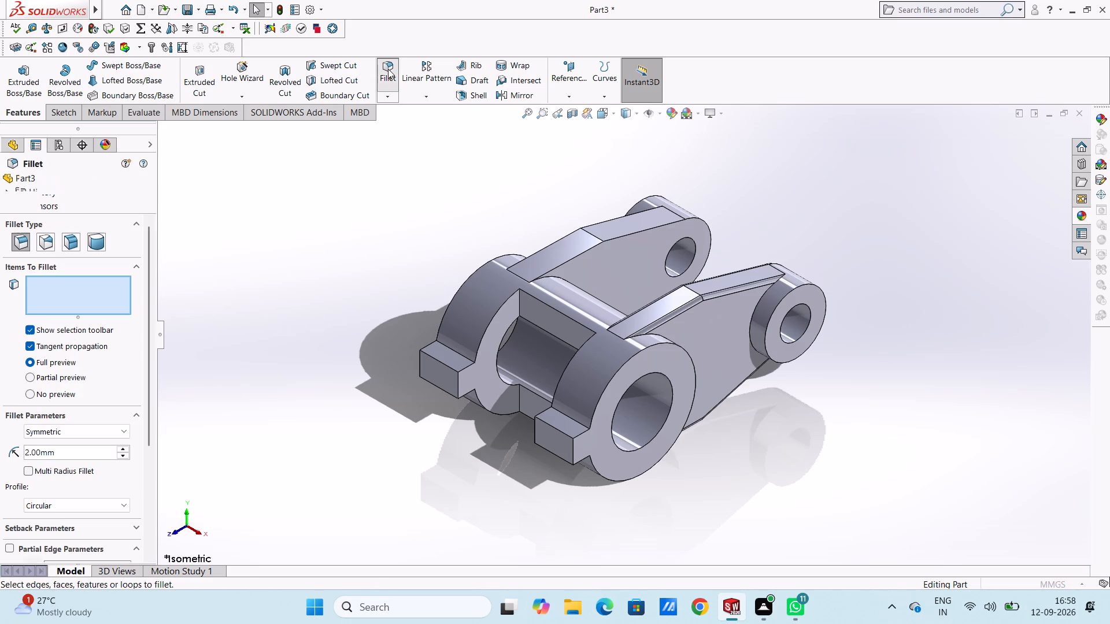
{"action": "left_click", "coordinate": [564, 237]}
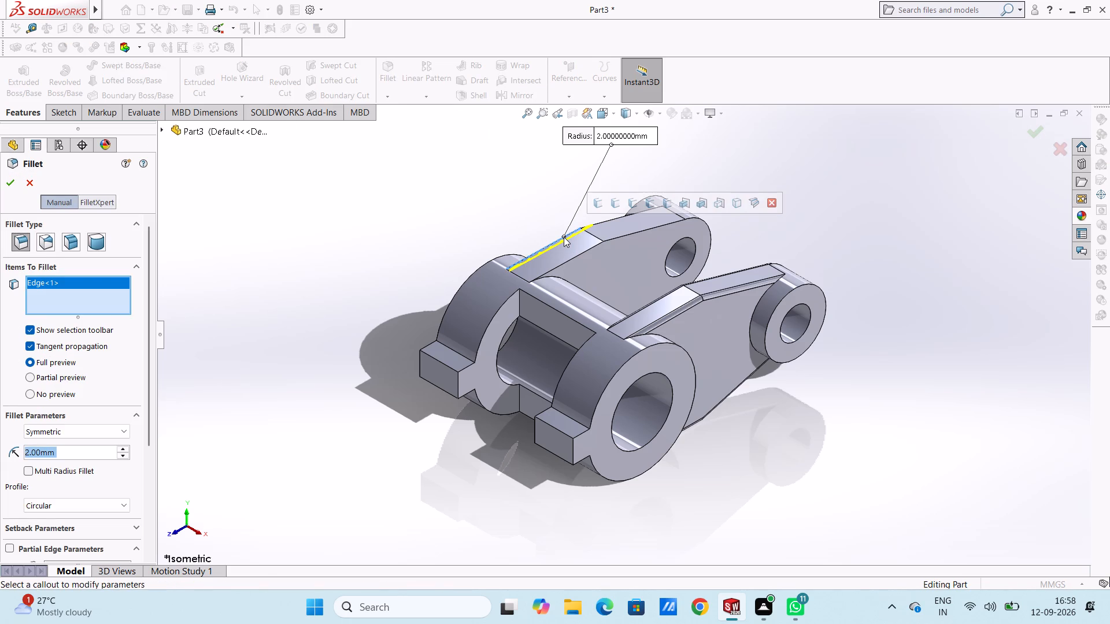
{"action": "left_click", "coordinate": [572, 261]}
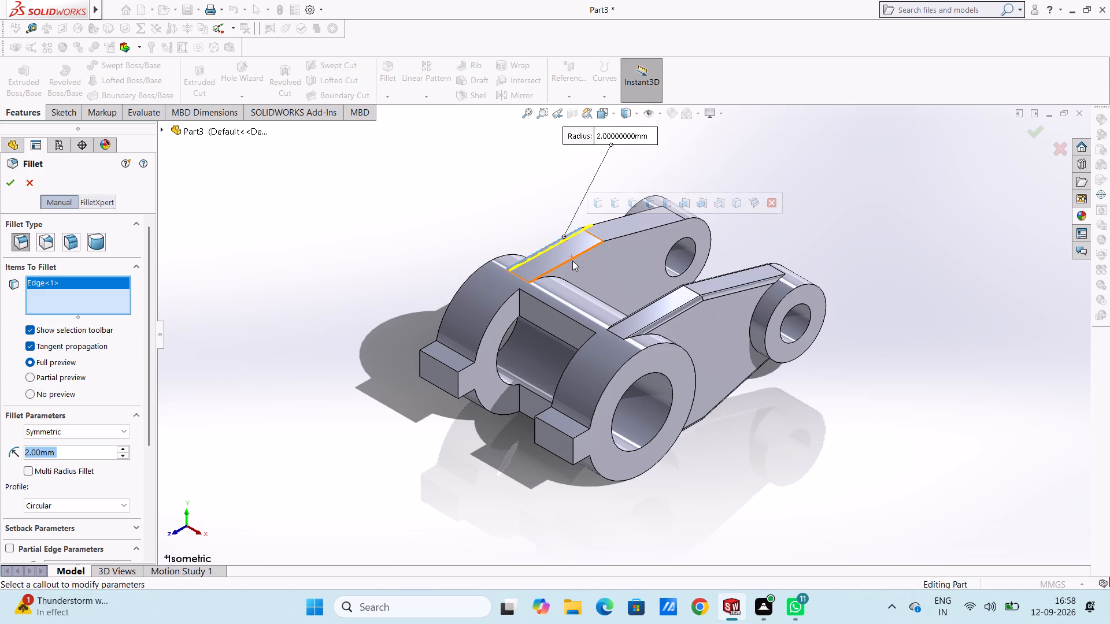
{"action": "left_click", "coordinate": [635, 213]}
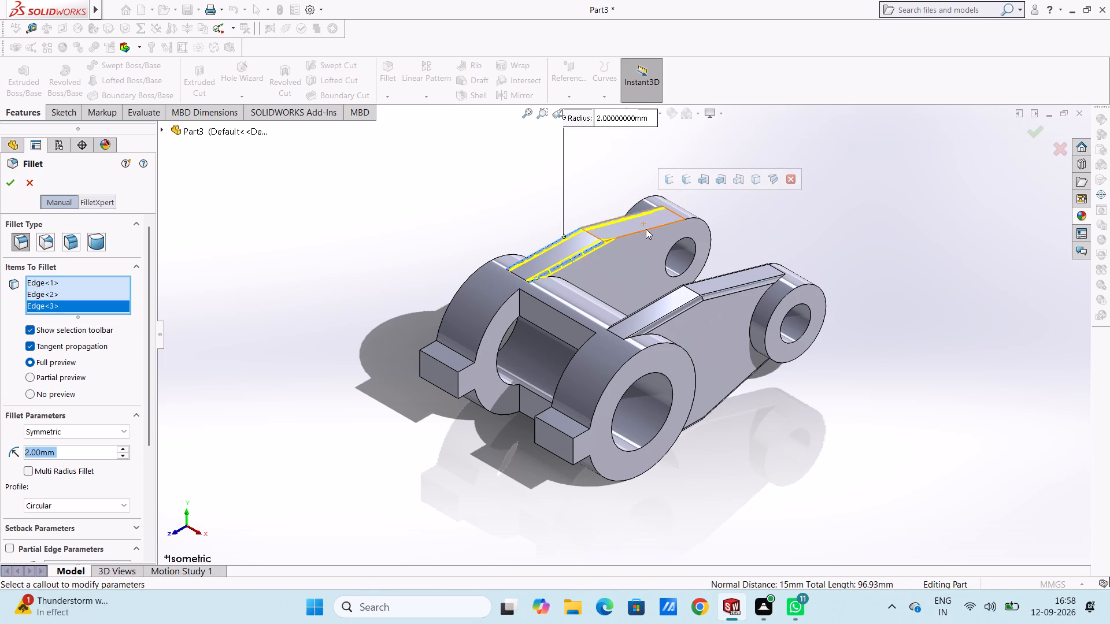
{"action": "left_click", "coordinate": [646, 229]}
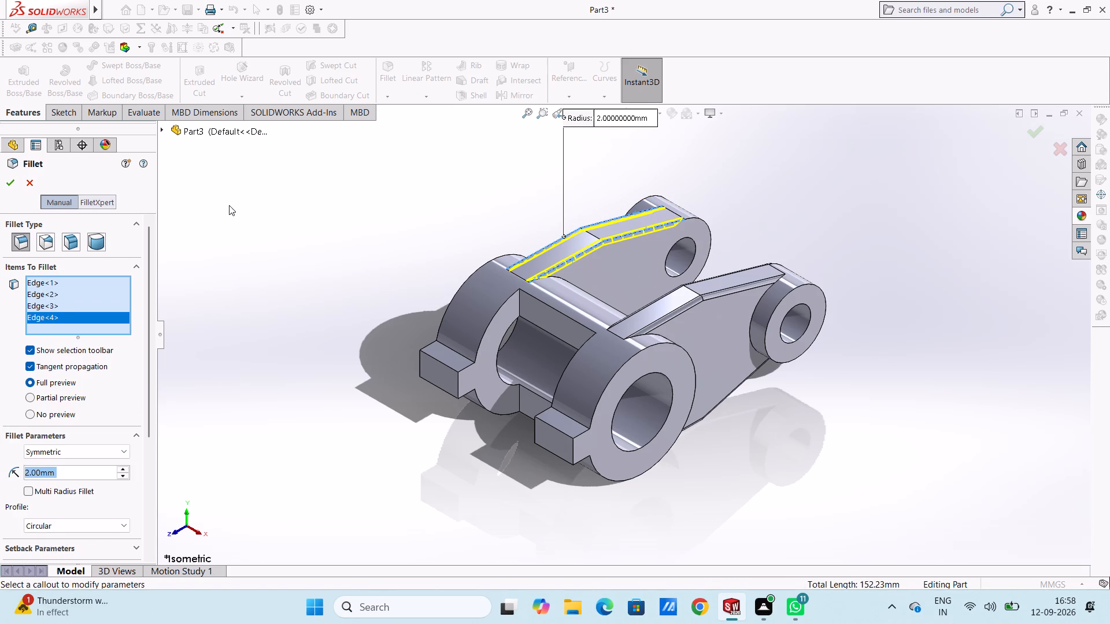
{"action": "left_click", "coordinate": [8, 185]}
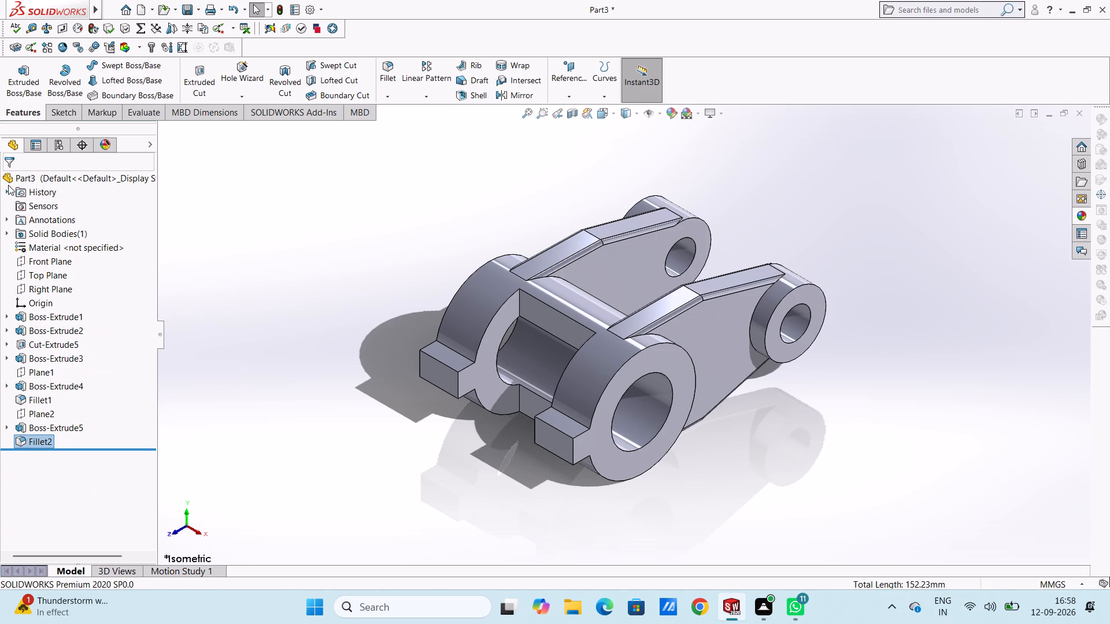
{"action": "left_click", "coordinate": [246, 237]}
Fillet the four long edges on the underside of the second arm, straight and sloped sections, with a 2 mm radius.
{"action": "key", "text": "ctrl+6"}
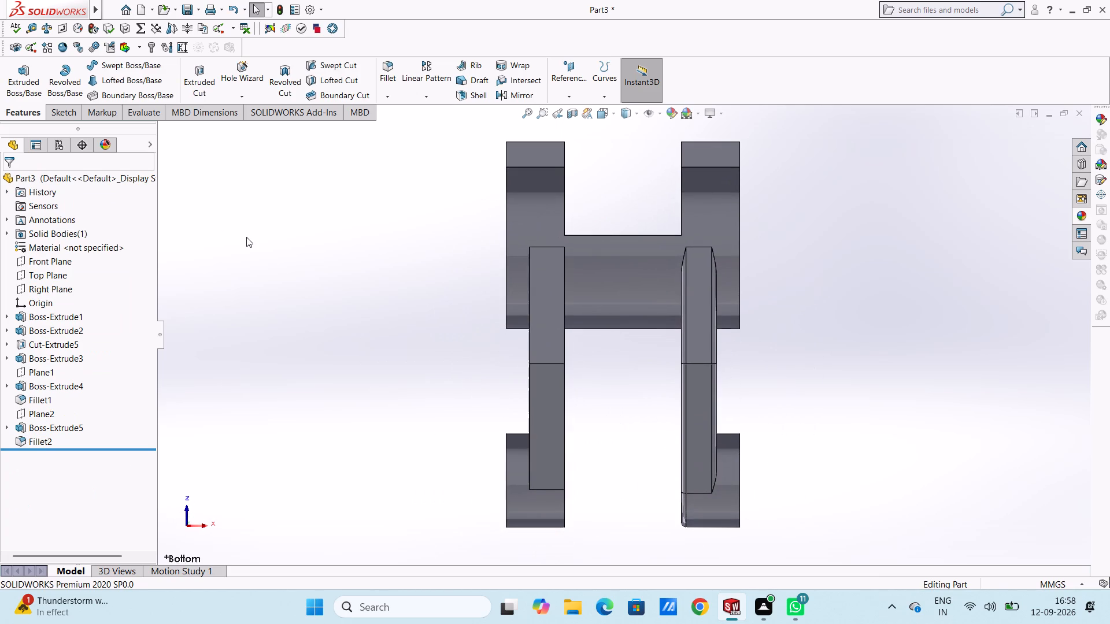
{"action": "right_click", "coordinate": [627, 430]}
{"action": "left_click", "coordinate": [648, 482]}
{"action": "left_click_drag", "start_coordinate": [628, 448], "coordinate": [578, 400]}
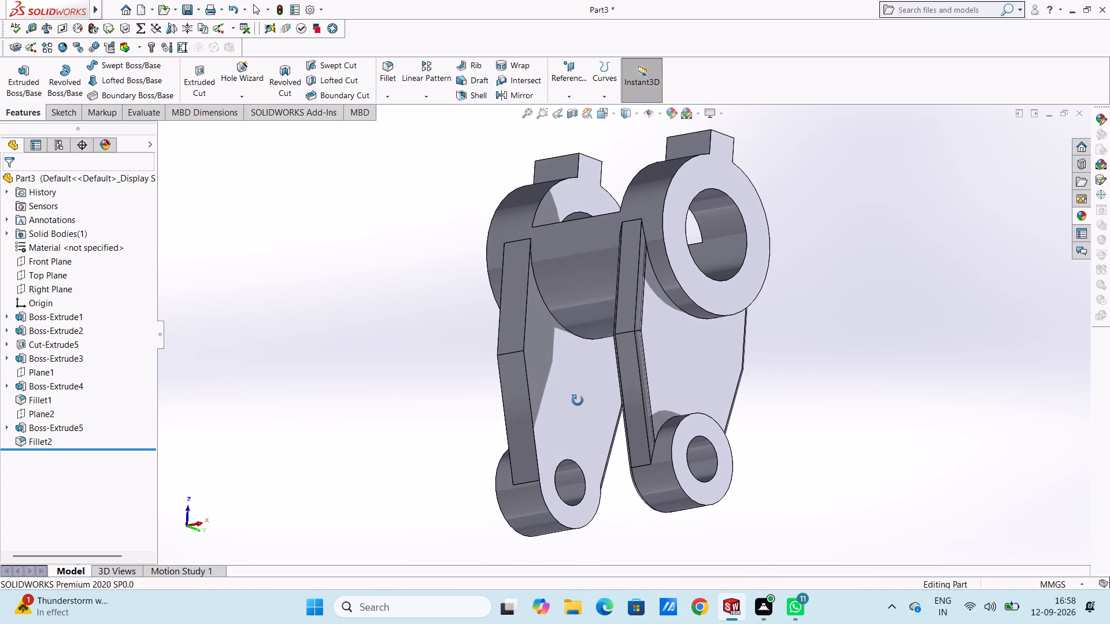
{"action": "left_click_drag", "start_coordinate": [578, 400], "coordinate": [600, 398]}
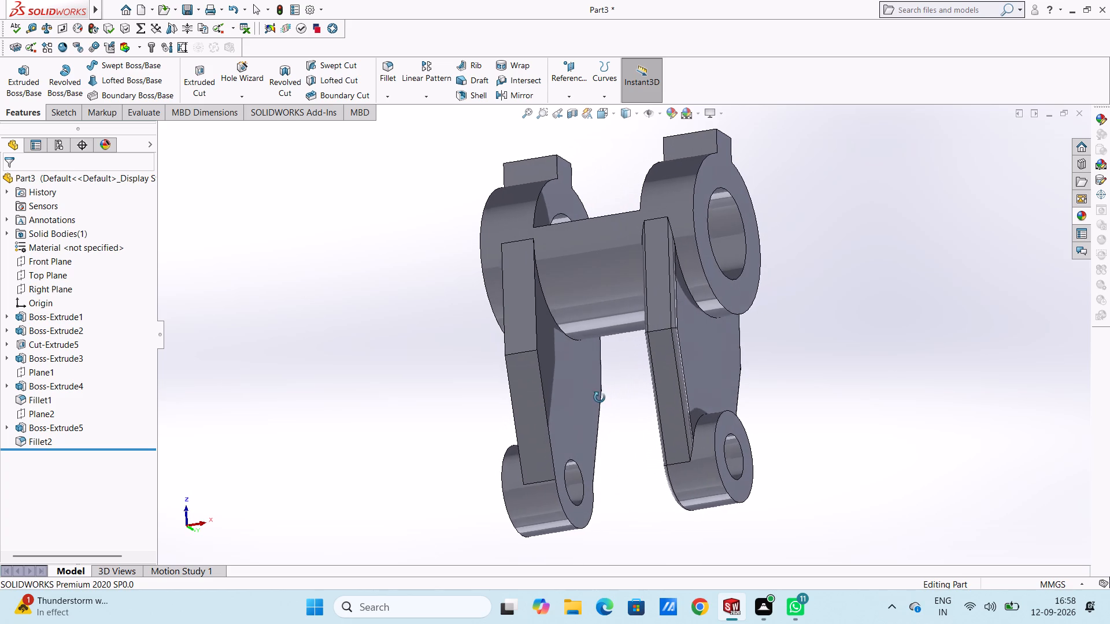
{"action": "left_click_drag", "start_coordinate": [600, 398], "coordinate": [594, 396]}
{"action": "key", "text": "Escape"}
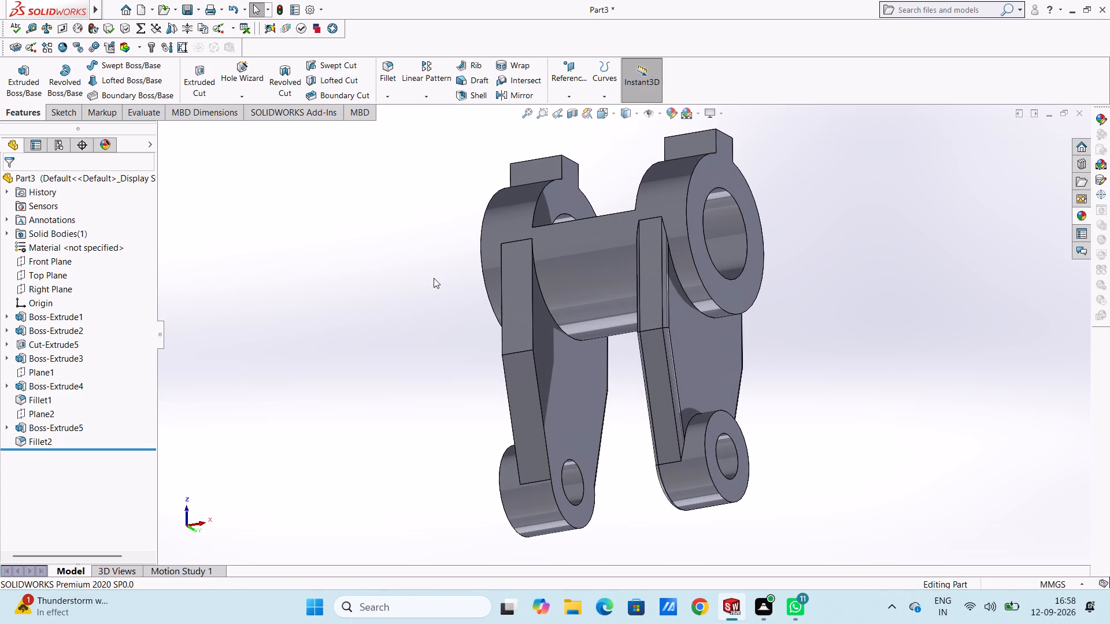
{"action": "left_click", "coordinate": [385, 70]}
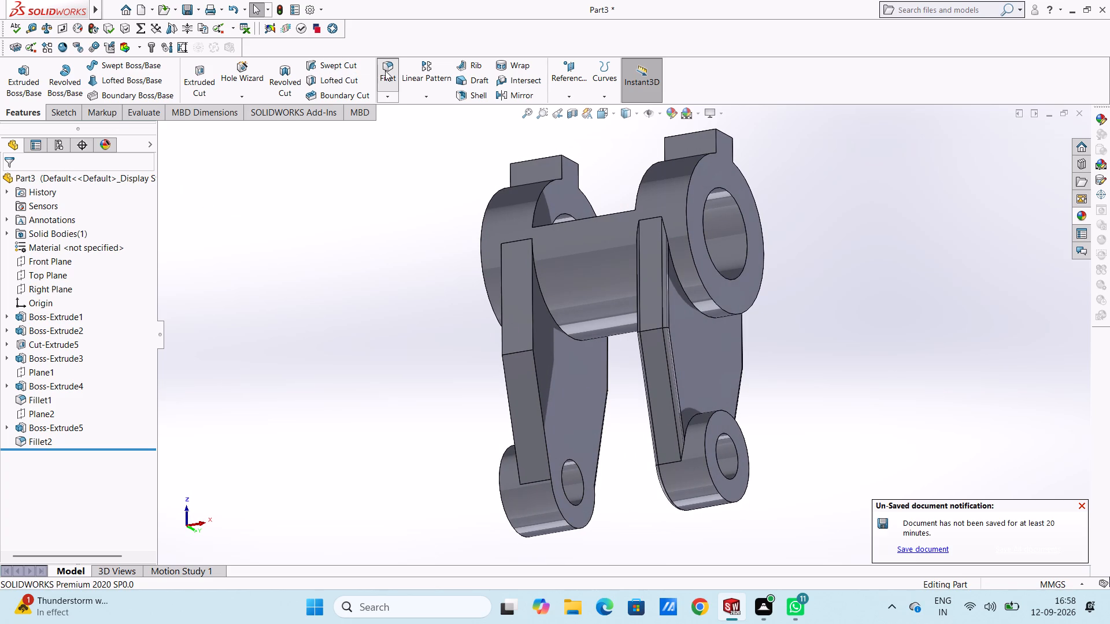
{"action": "left_click", "coordinate": [503, 292]}
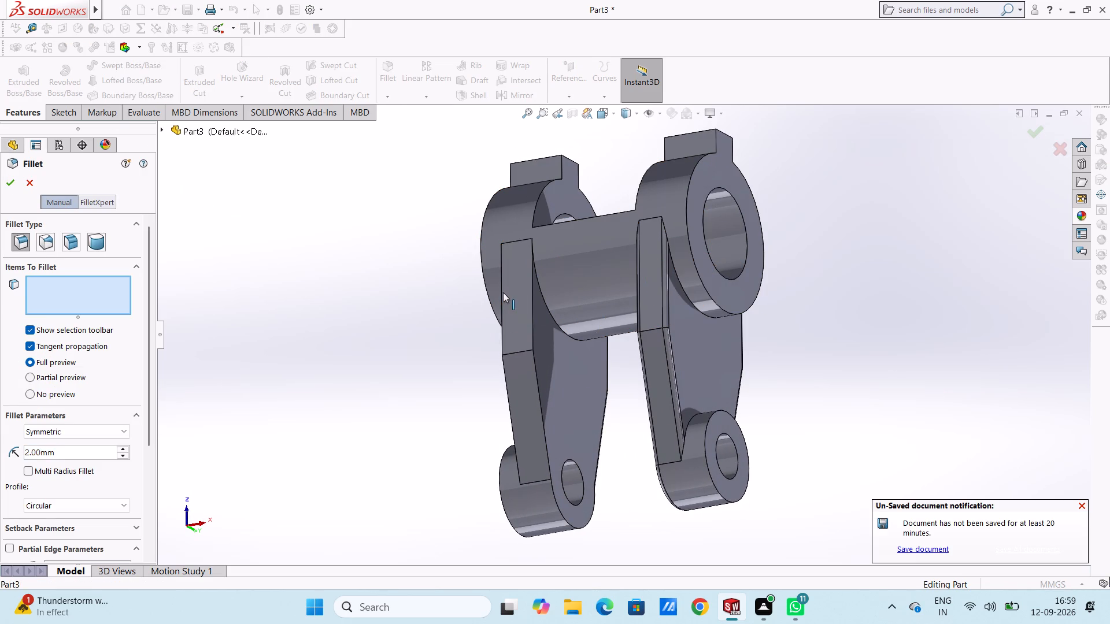
{"action": "left_click", "coordinate": [534, 299]}
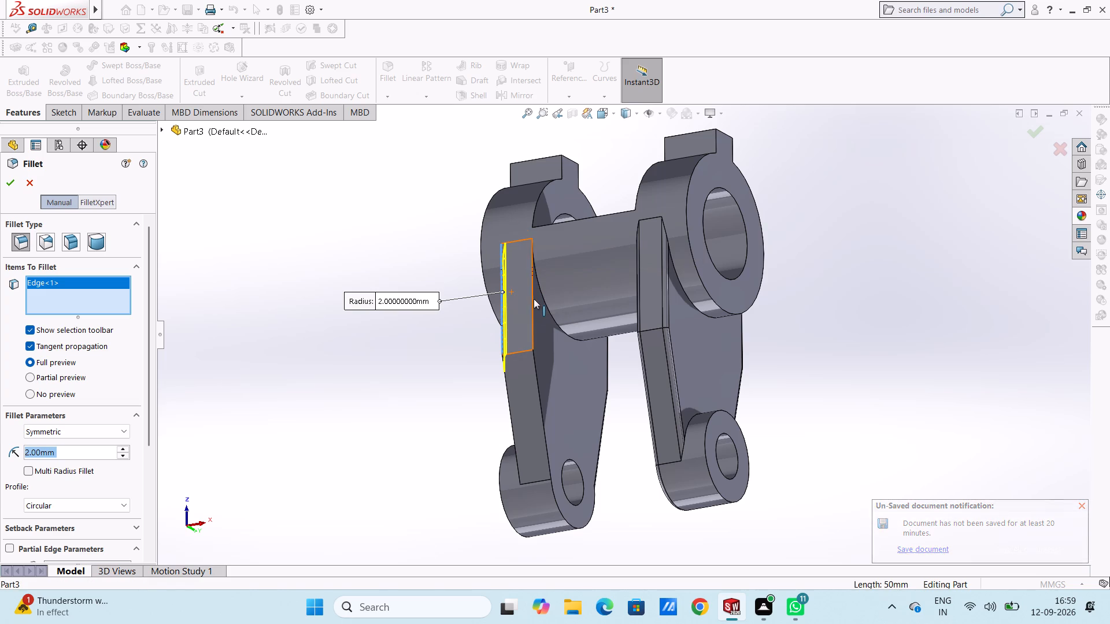
{"action": "left_click", "coordinate": [539, 401]}
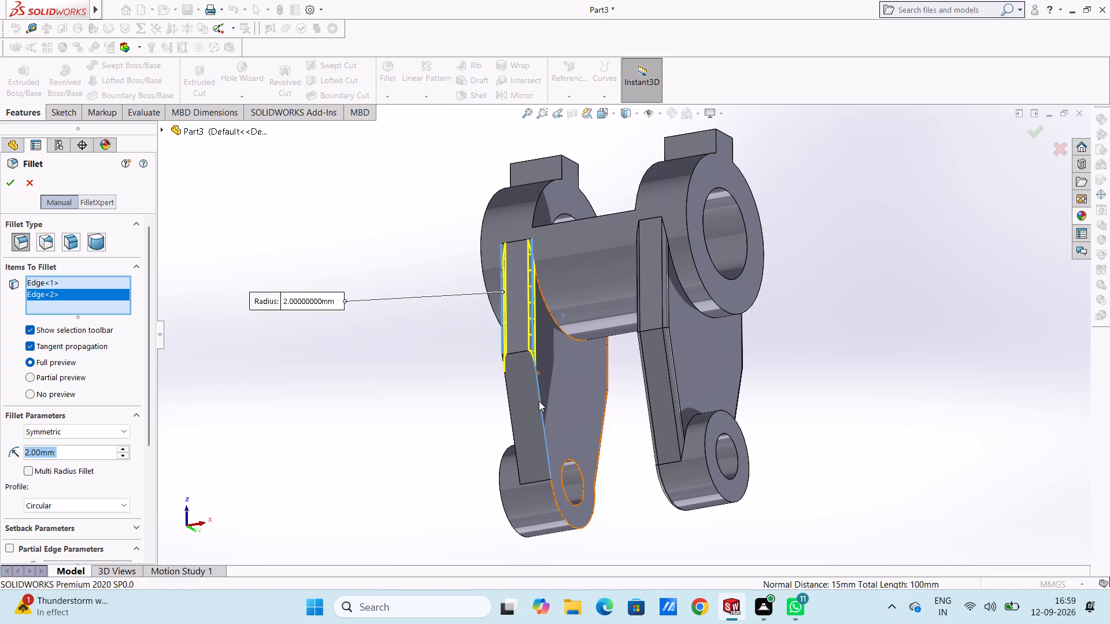
{"action": "left_click", "coordinate": [510, 414]}
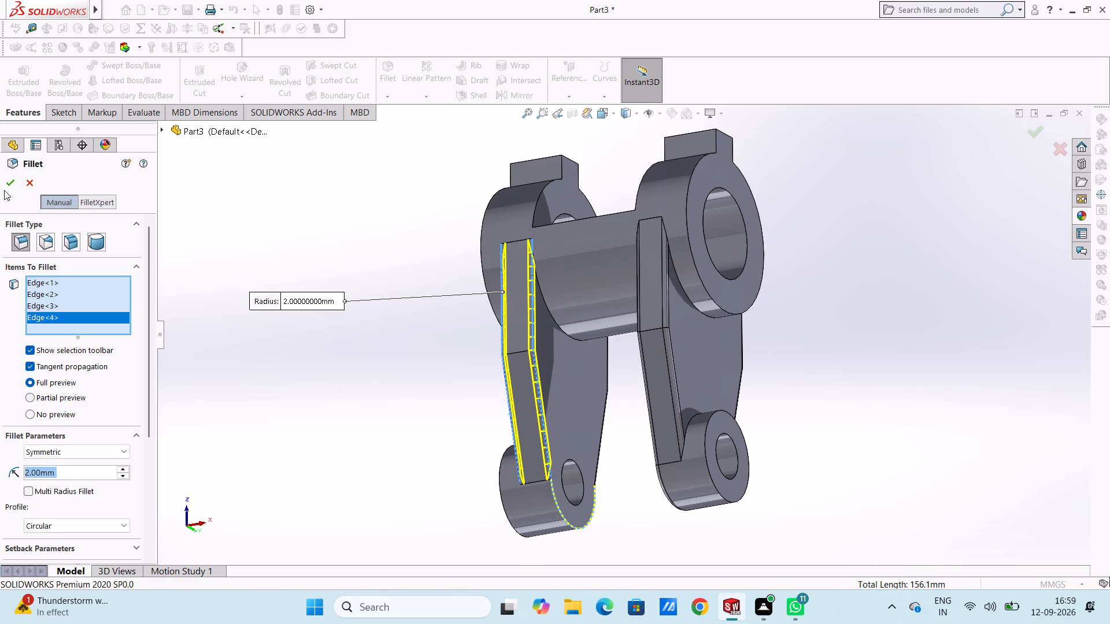
{"action": "left_click", "coordinate": [3, 183]}
{"action": "left_click", "coordinate": [291, 274]}
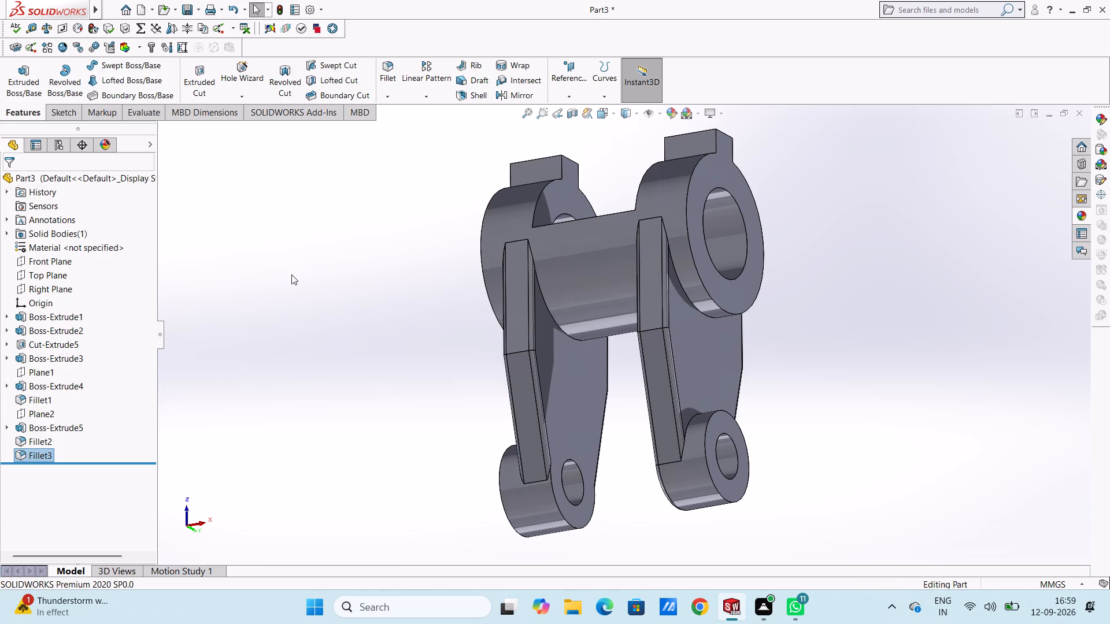
Inspect the two filleted arms and end rings in the standard left, right and top views.
{"action": "key", "text": "ctrl+3"}
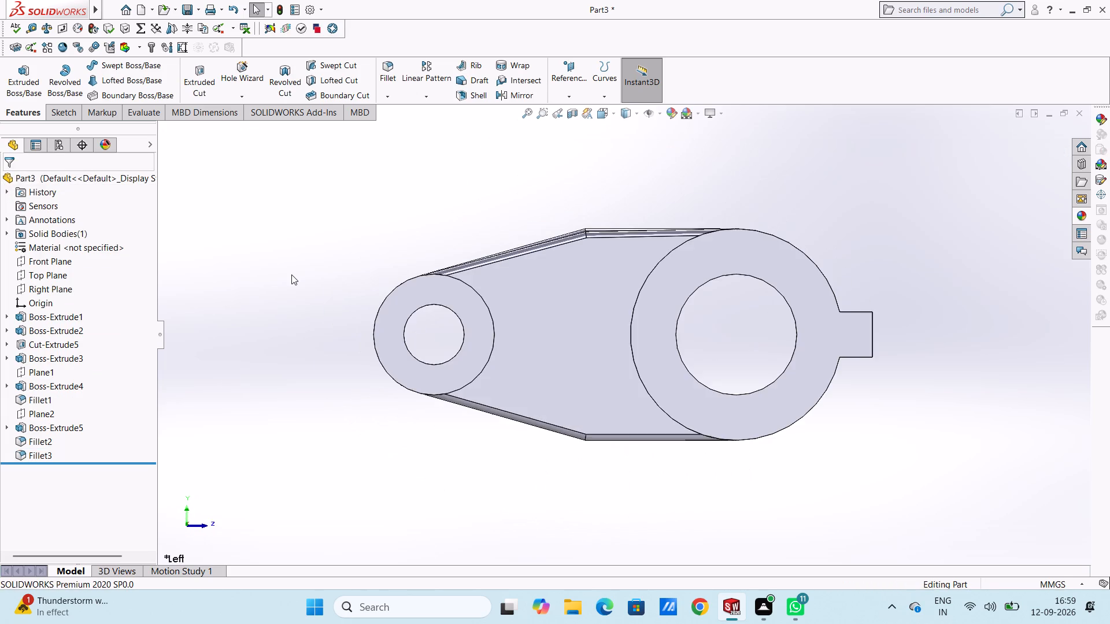
{"action": "key", "text": "ctrl+4"}
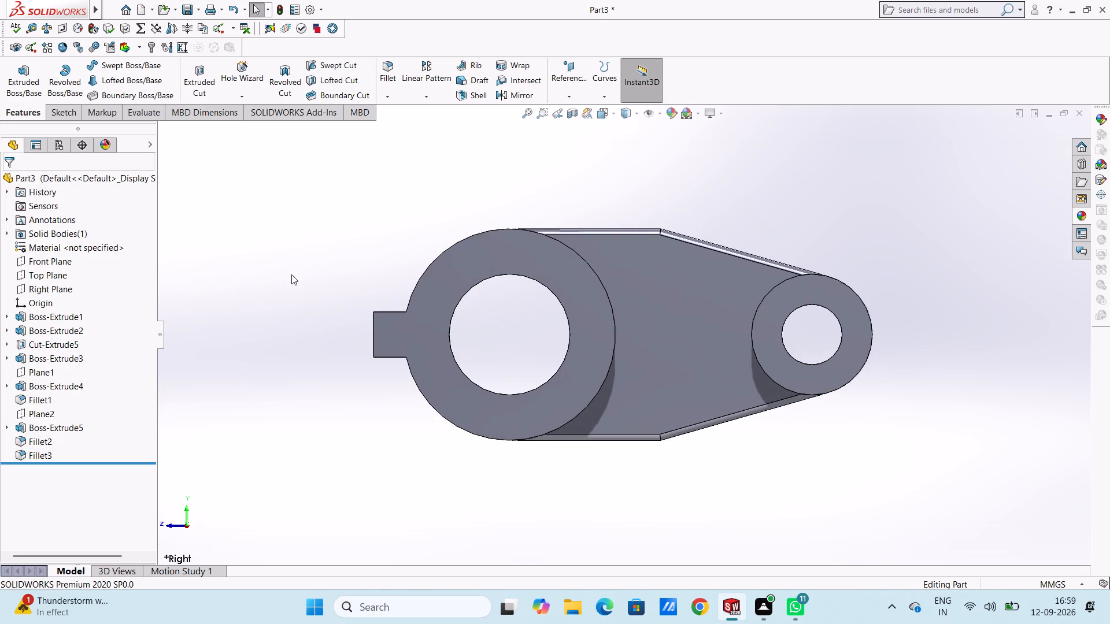
{"action": "key", "text": "ctrl+5"}
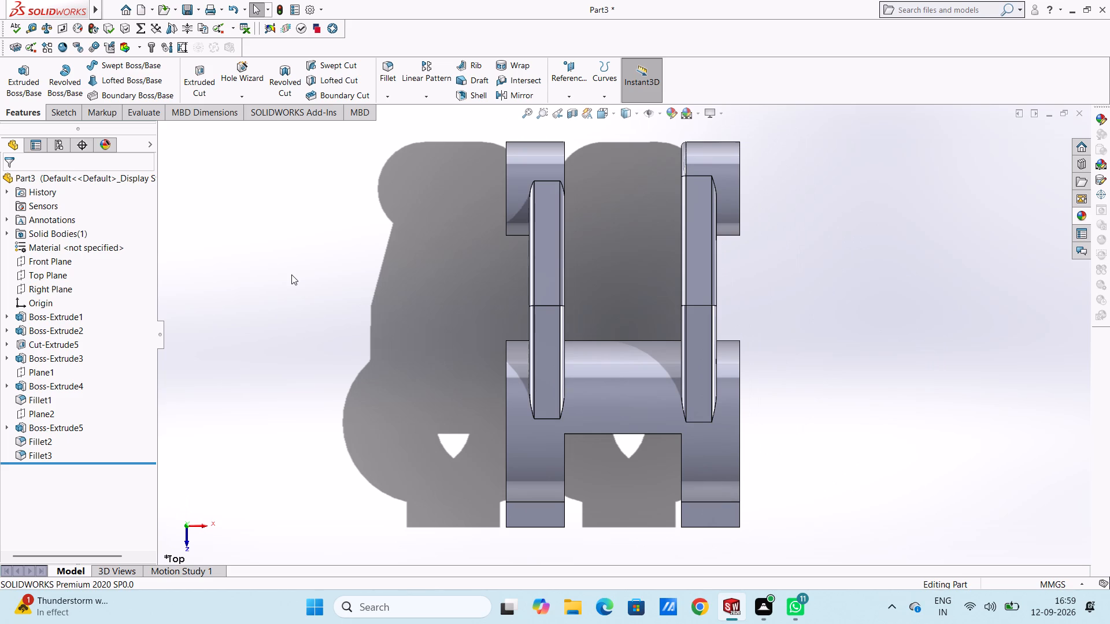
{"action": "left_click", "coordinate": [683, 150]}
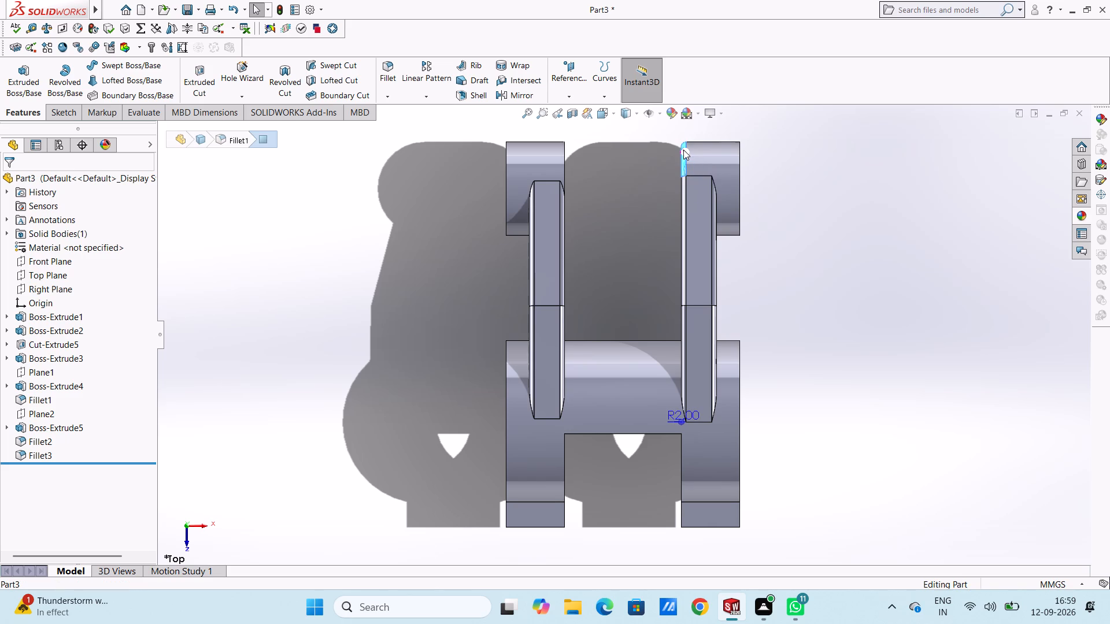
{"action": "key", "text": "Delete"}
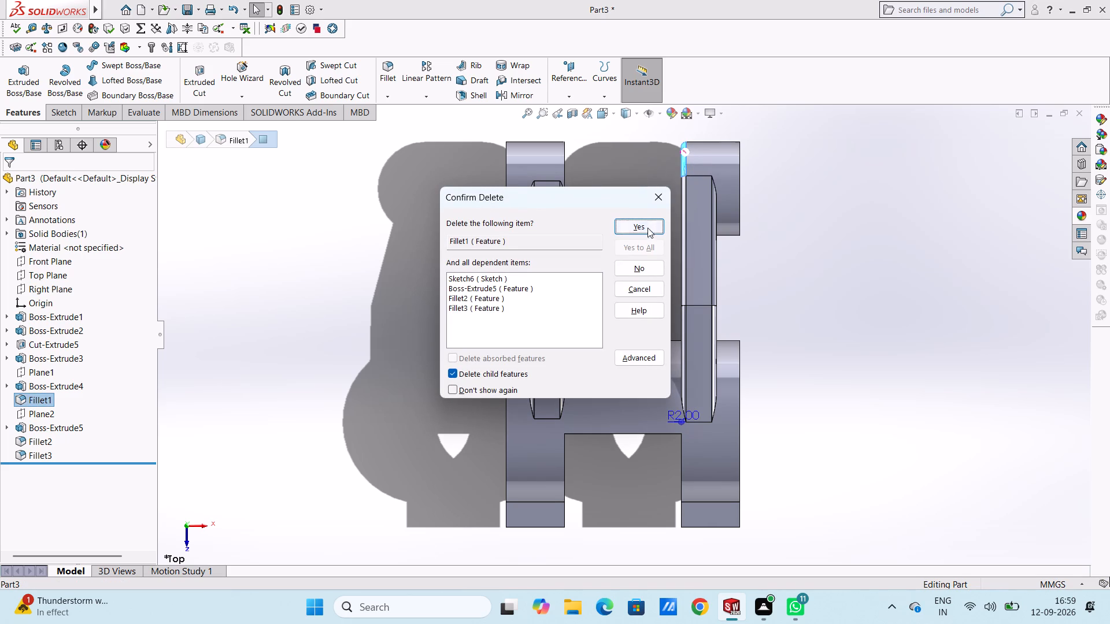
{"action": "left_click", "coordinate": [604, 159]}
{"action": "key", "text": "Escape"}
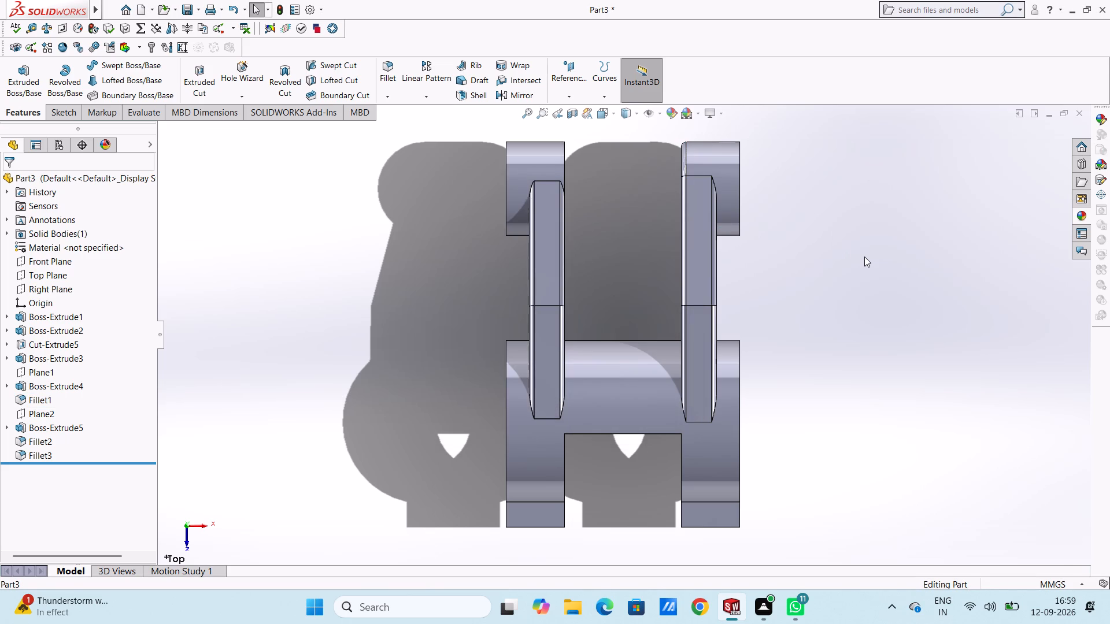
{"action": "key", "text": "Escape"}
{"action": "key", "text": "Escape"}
Show the whole part in the isometric view.
{"action": "key", "text": "ctrl+7"}
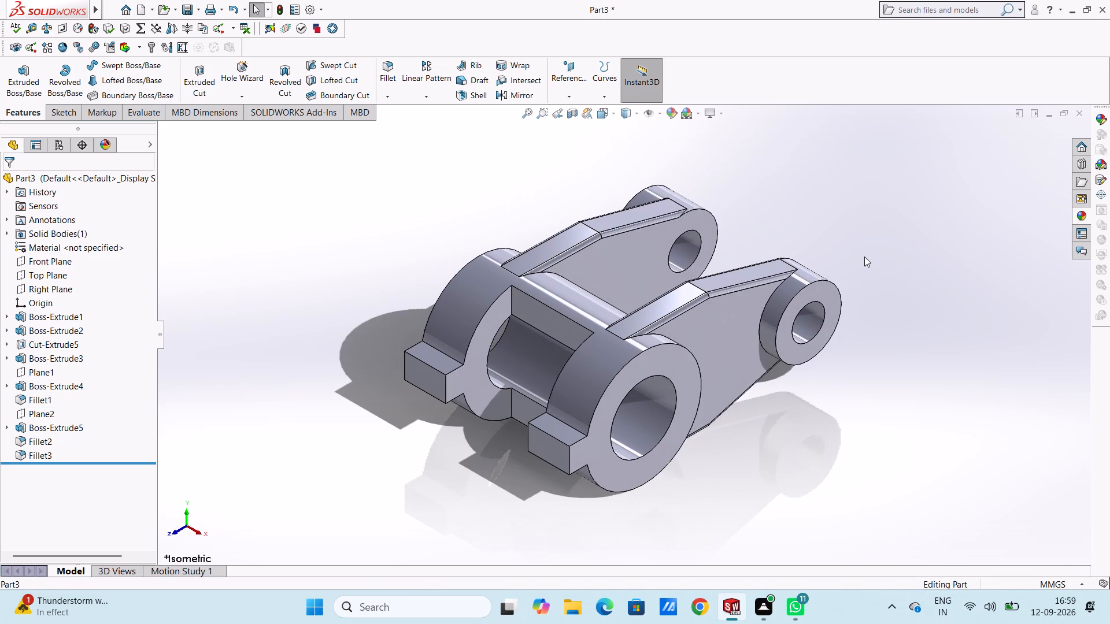
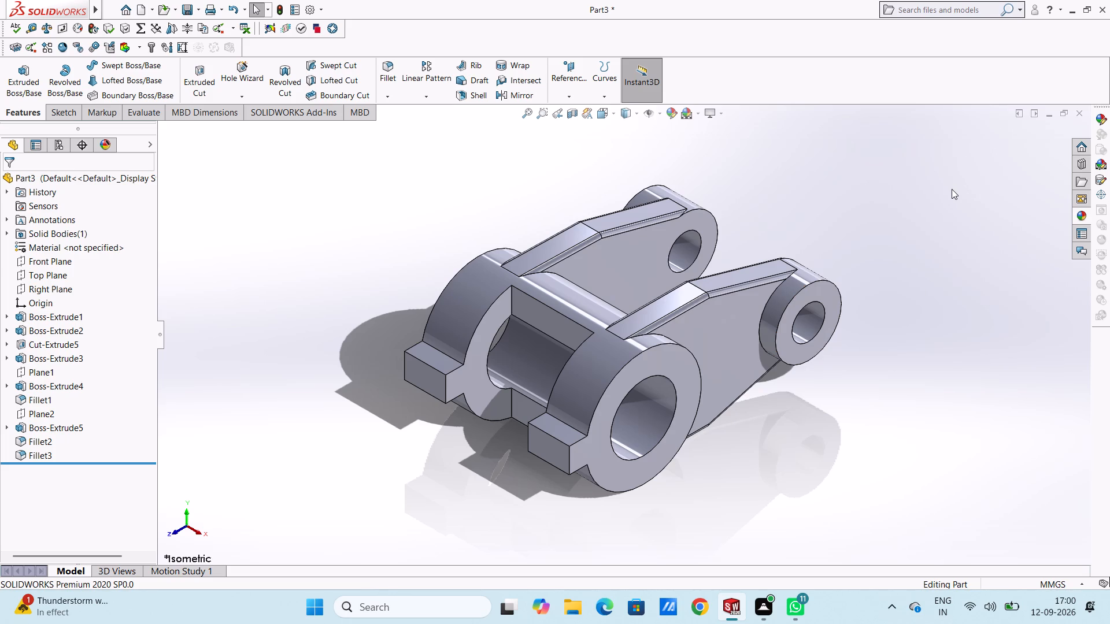
Fillet the curved end edge around the hole on the inner face of the far arm with a 2 mm radius.
{"action": "left_click", "coordinate": [391, 72]}
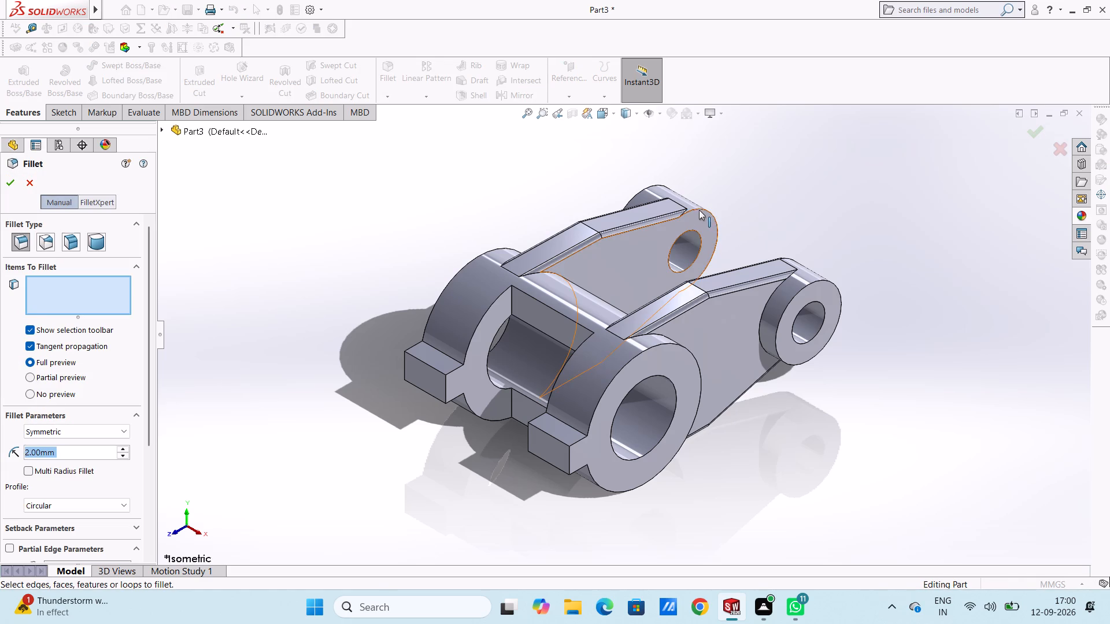
{"action": "left_click", "coordinate": [702, 210]}
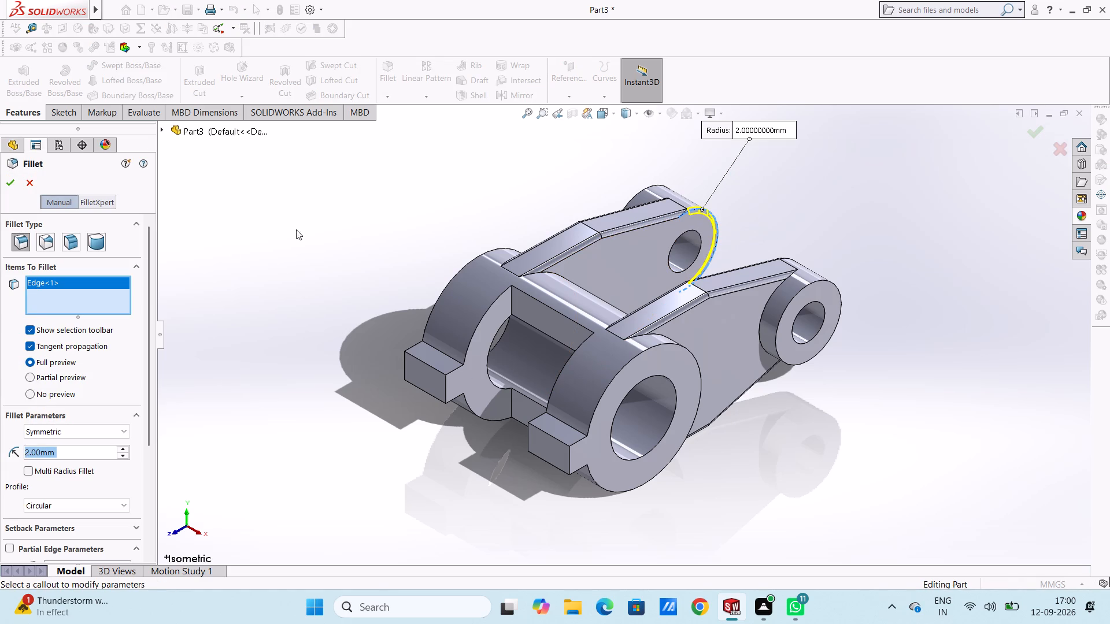
{"action": "left_click", "coordinate": [6, 188]}
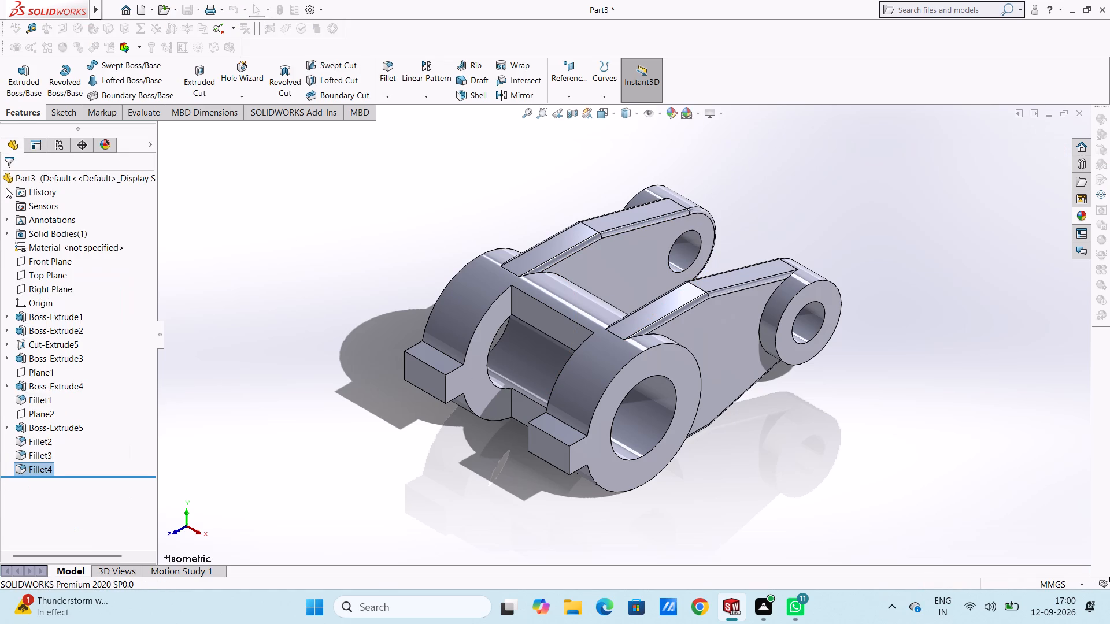
{"action": "left_click", "coordinate": [298, 286]}
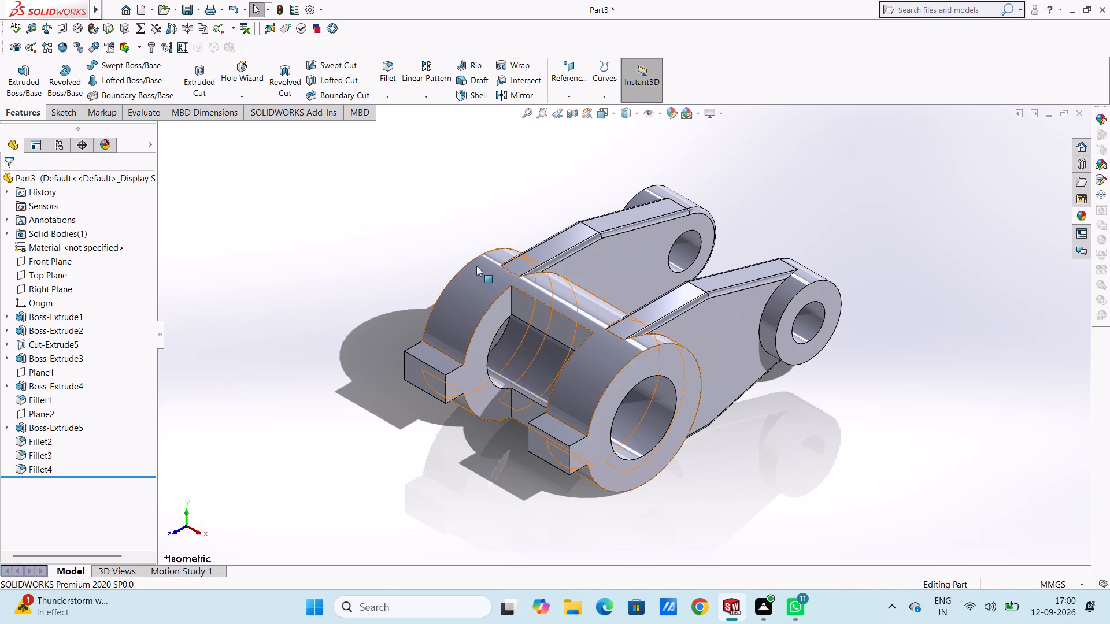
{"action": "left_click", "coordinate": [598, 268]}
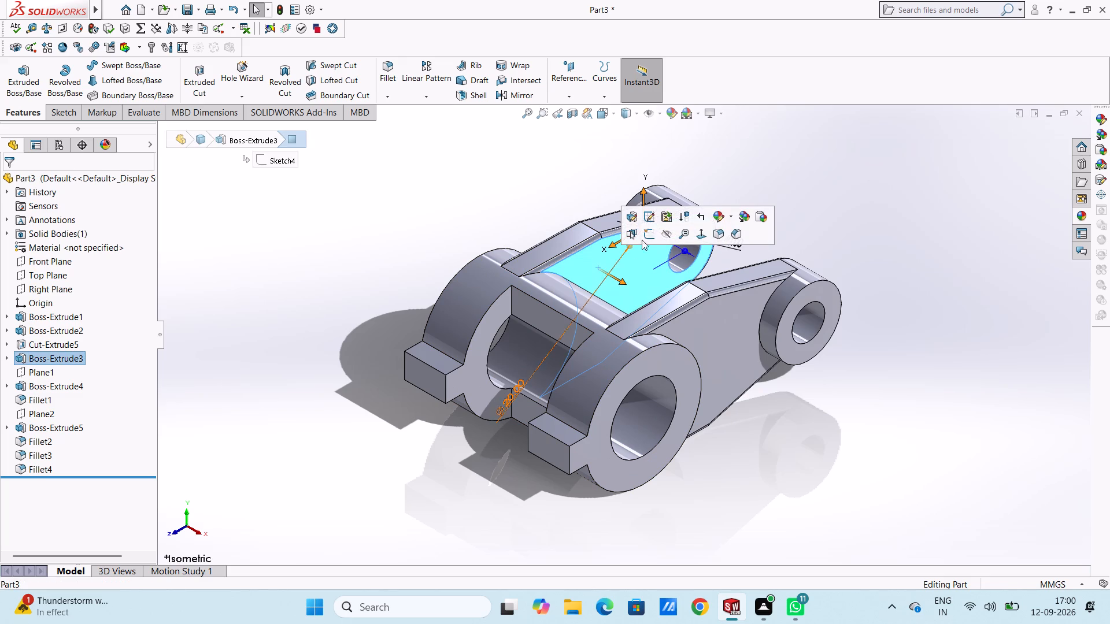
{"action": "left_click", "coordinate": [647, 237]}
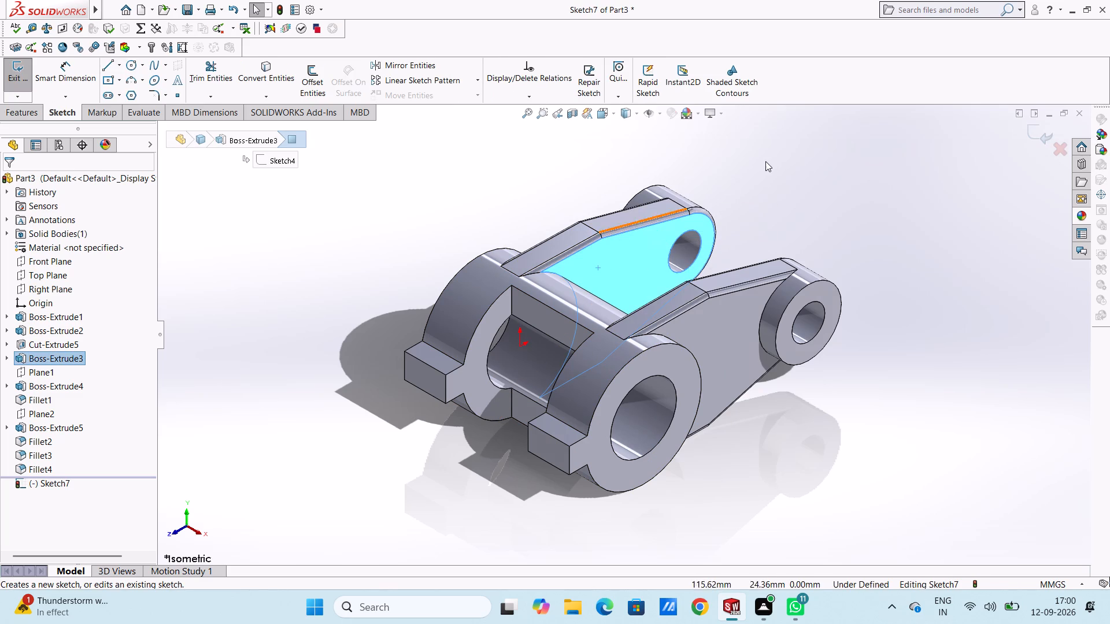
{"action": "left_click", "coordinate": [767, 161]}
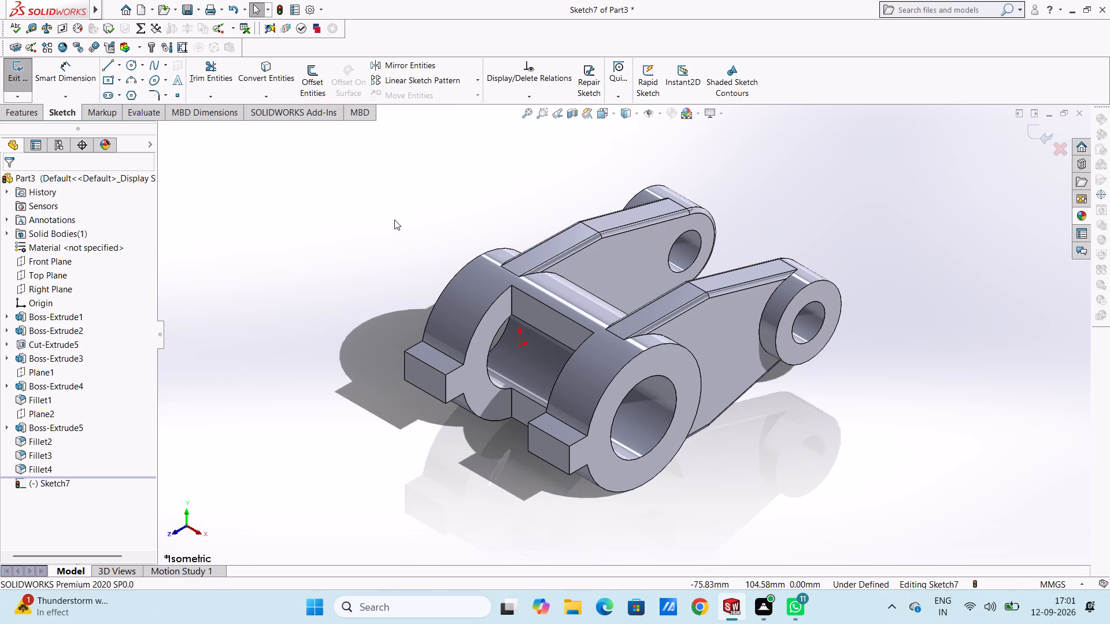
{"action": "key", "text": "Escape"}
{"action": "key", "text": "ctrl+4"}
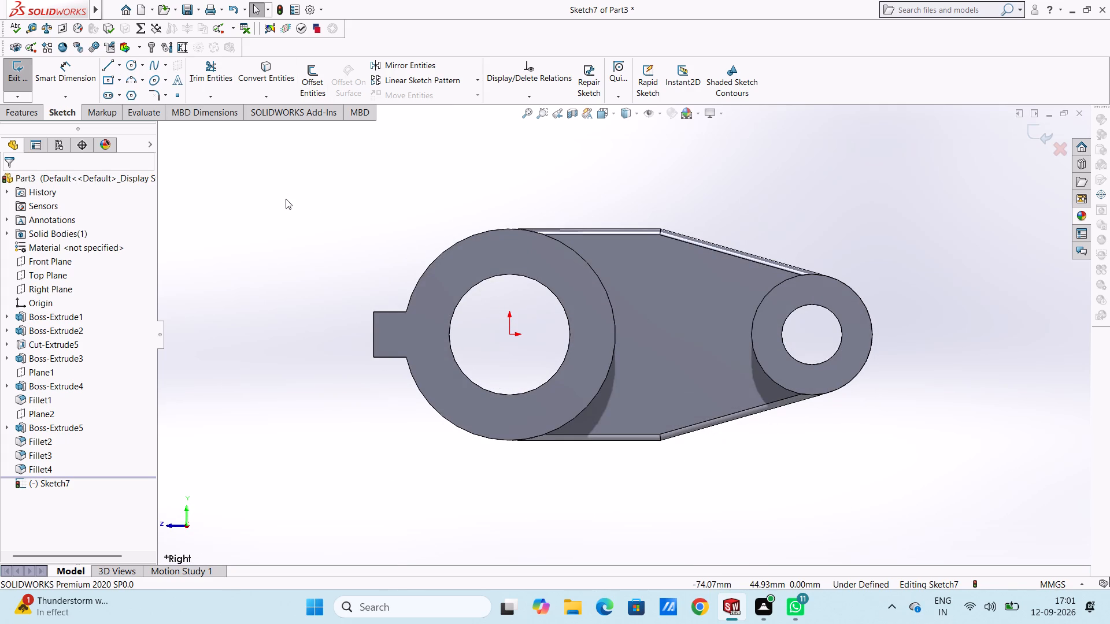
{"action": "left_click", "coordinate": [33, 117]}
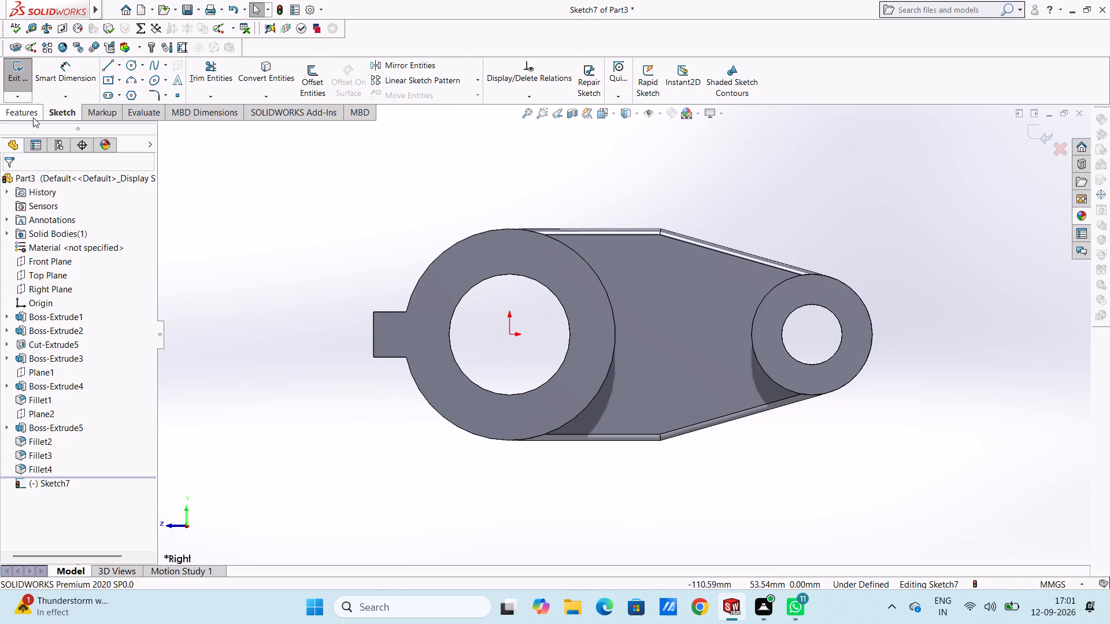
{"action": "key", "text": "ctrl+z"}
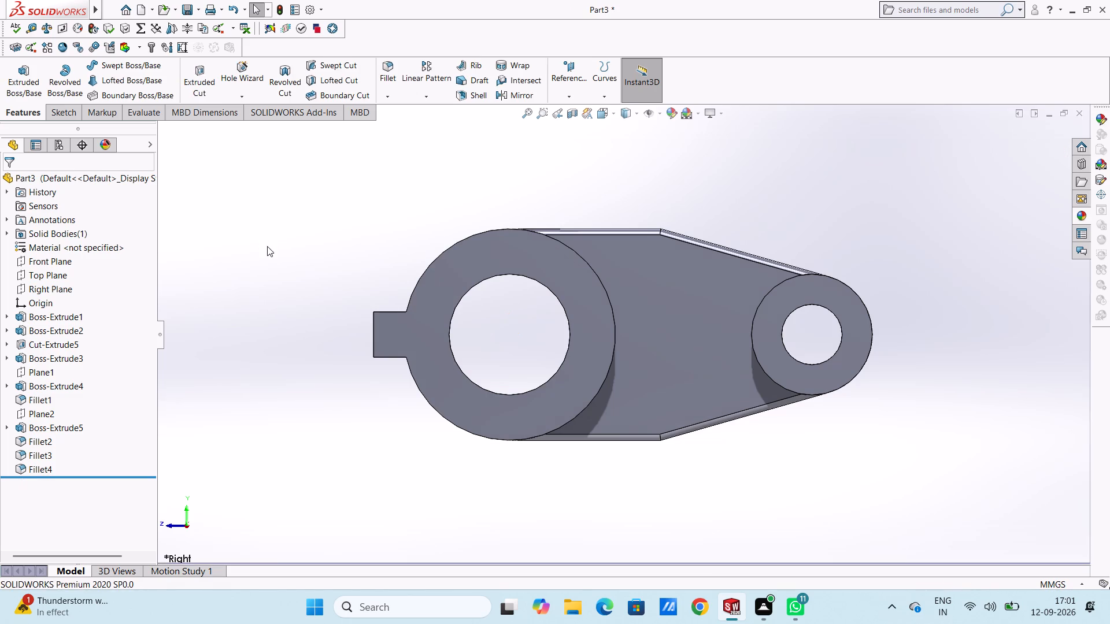
Create a reference plane from the Top Plane with a 0 mm offset.
{"action": "left_click", "coordinate": [579, 73]}
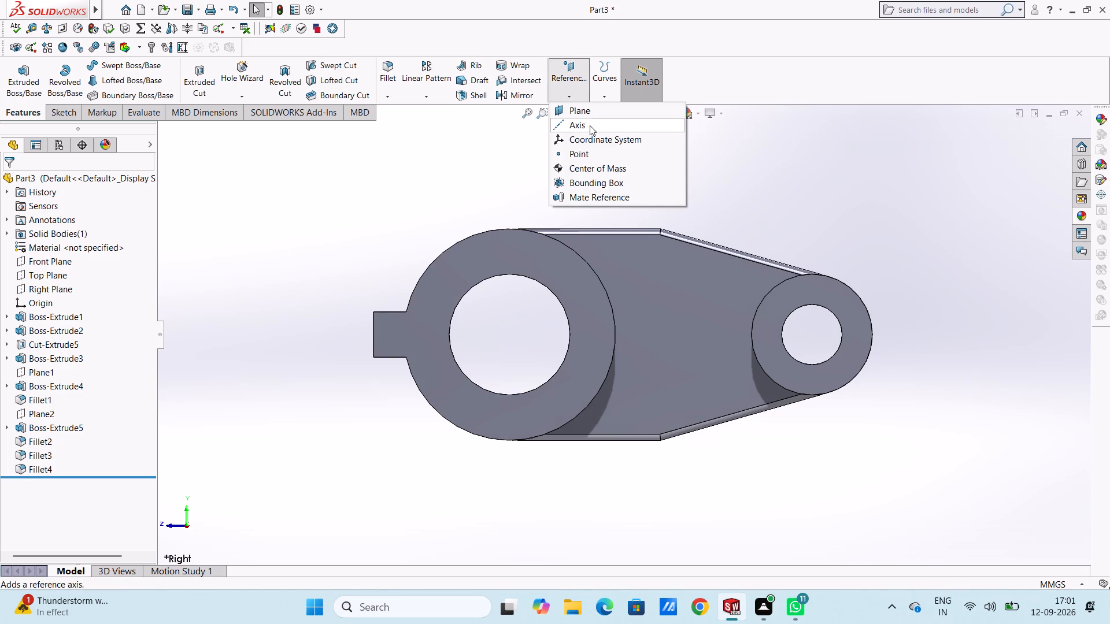
{"action": "left_click", "coordinate": [590, 113]}
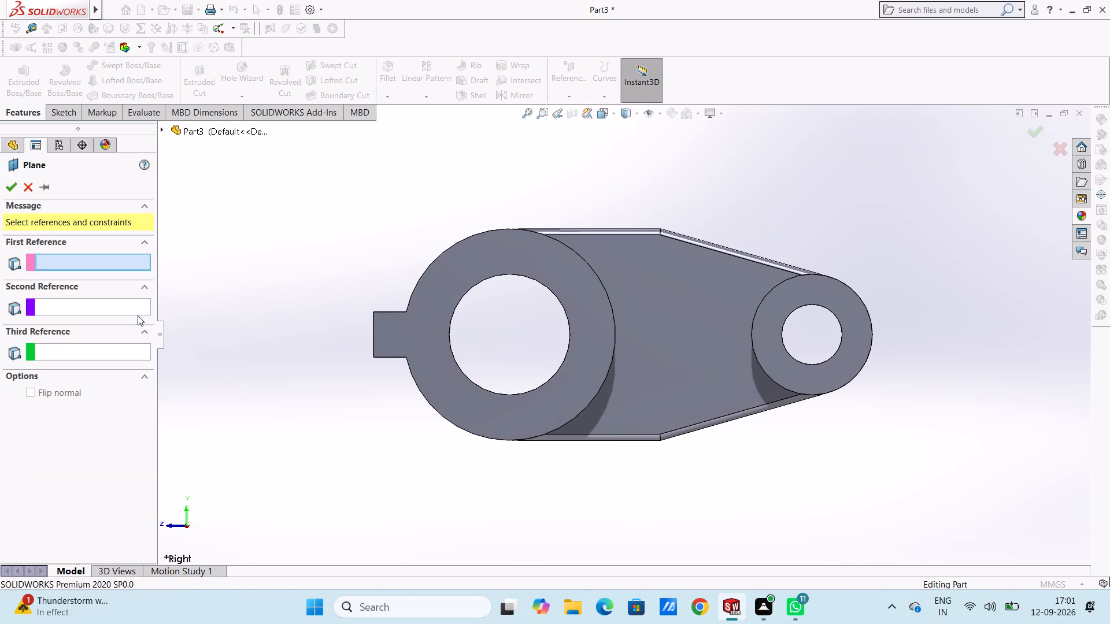
{"action": "left_click", "coordinate": [191, 132]}
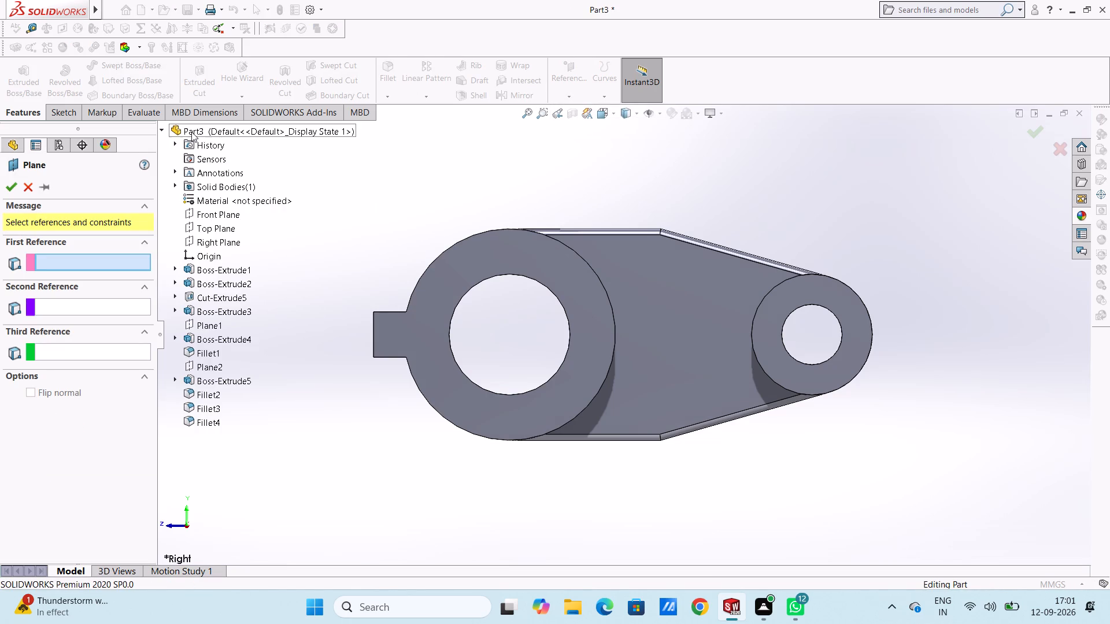
{"action": "left_click", "coordinate": [213, 229]}
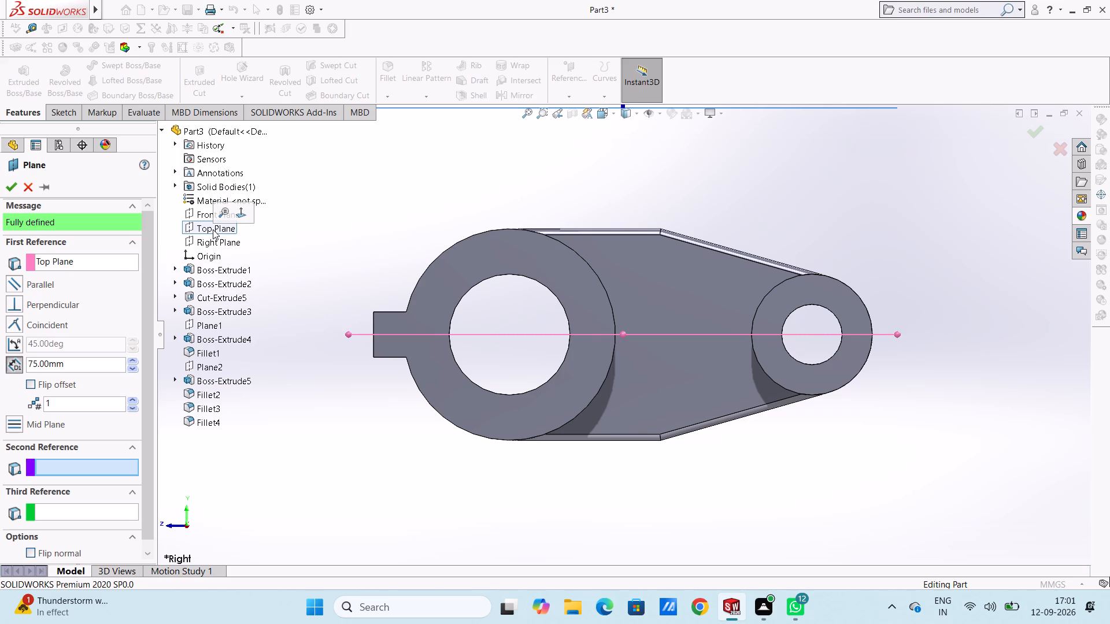
{"action": "double_click", "coordinate": [88, 363]}
{"action": "key", "text": "0"}
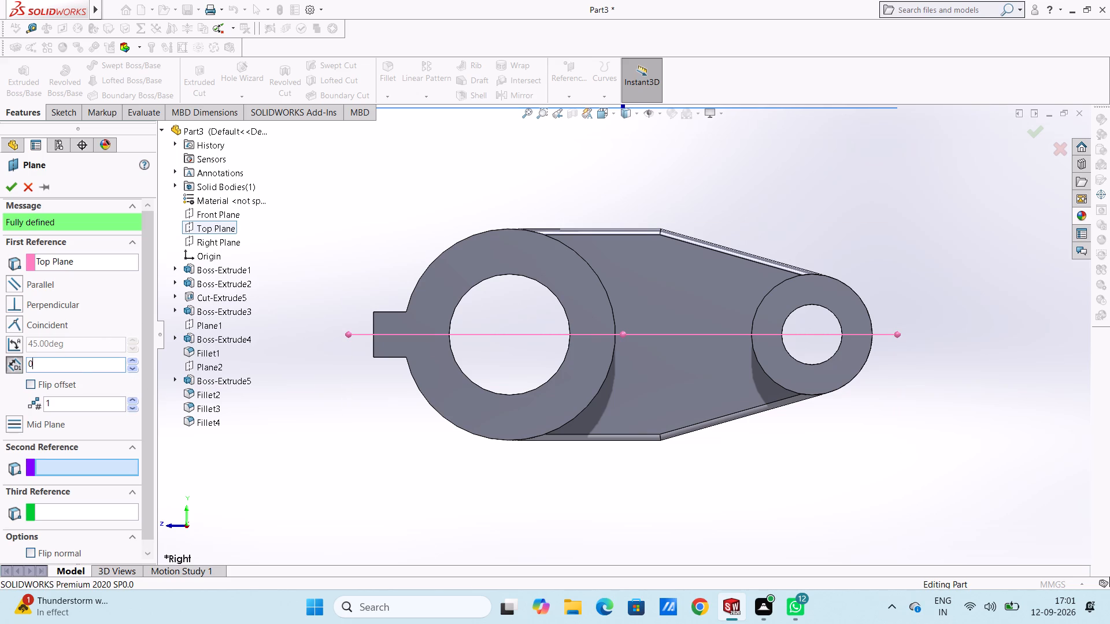
{"action": "key", "text": "Return"}
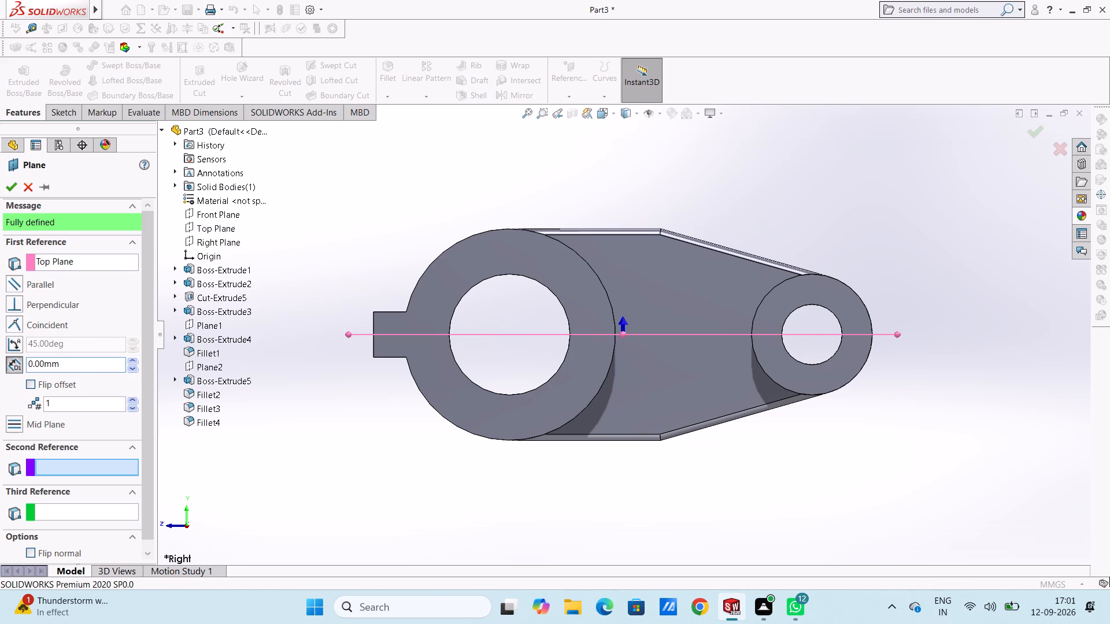
{"action": "left_click", "coordinate": [10, 182]}
{"action": "left_click", "coordinate": [301, 224]}
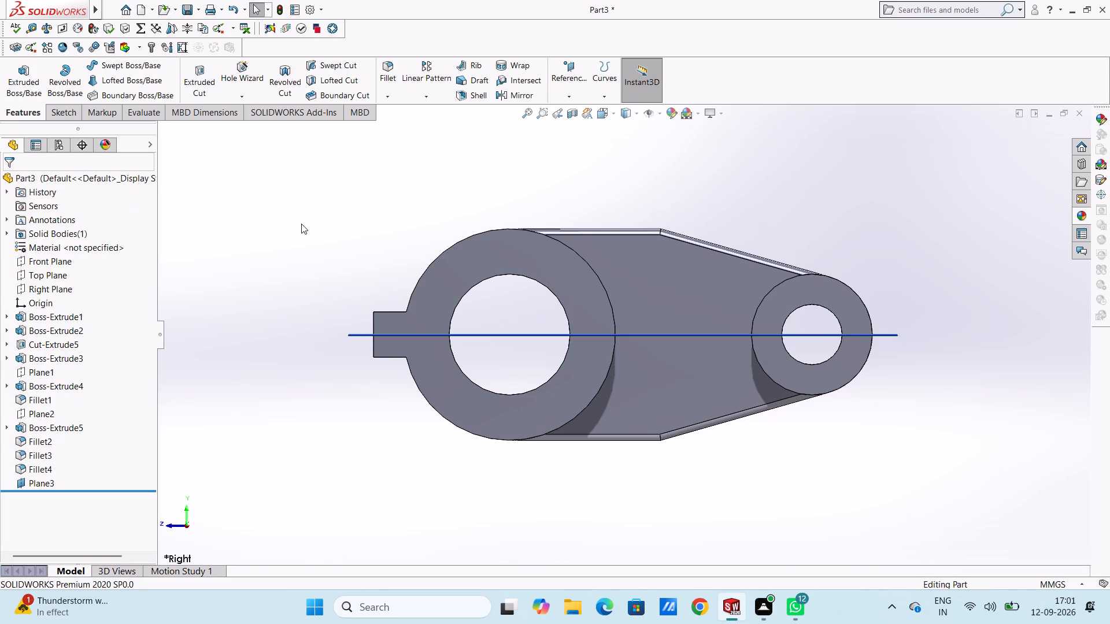
Start a sketch on the new reference plane and draw a horizontal line spanning the gap between the two arms at their bend.
{"action": "key", "text": "ctrl+5"}
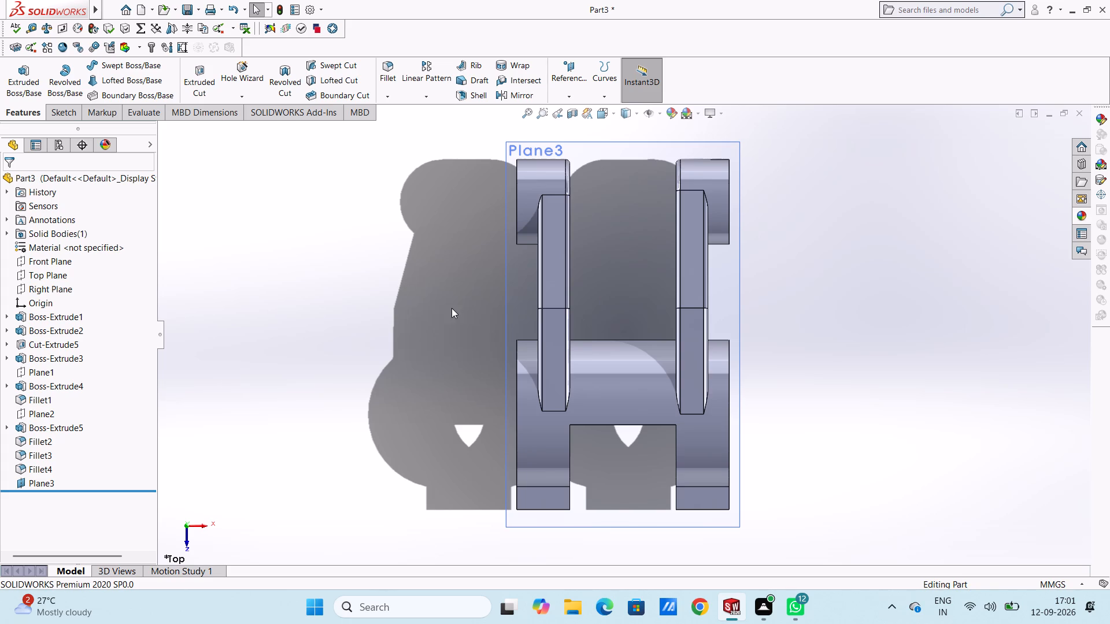
{"action": "left_click", "coordinate": [647, 277]}
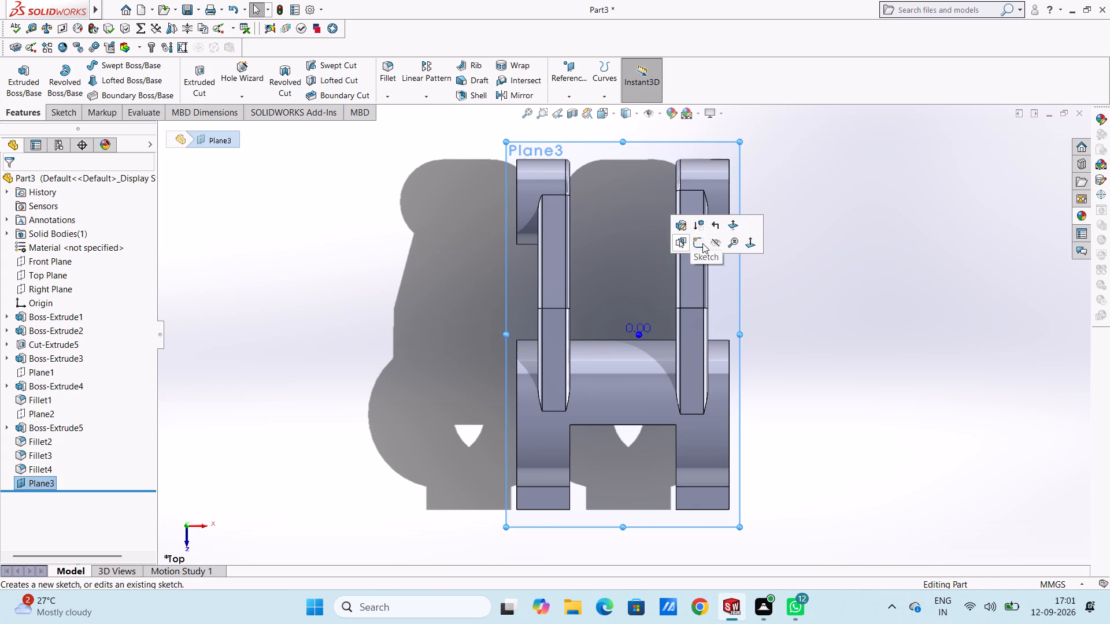
{"action": "left_click", "coordinate": [702, 243]}
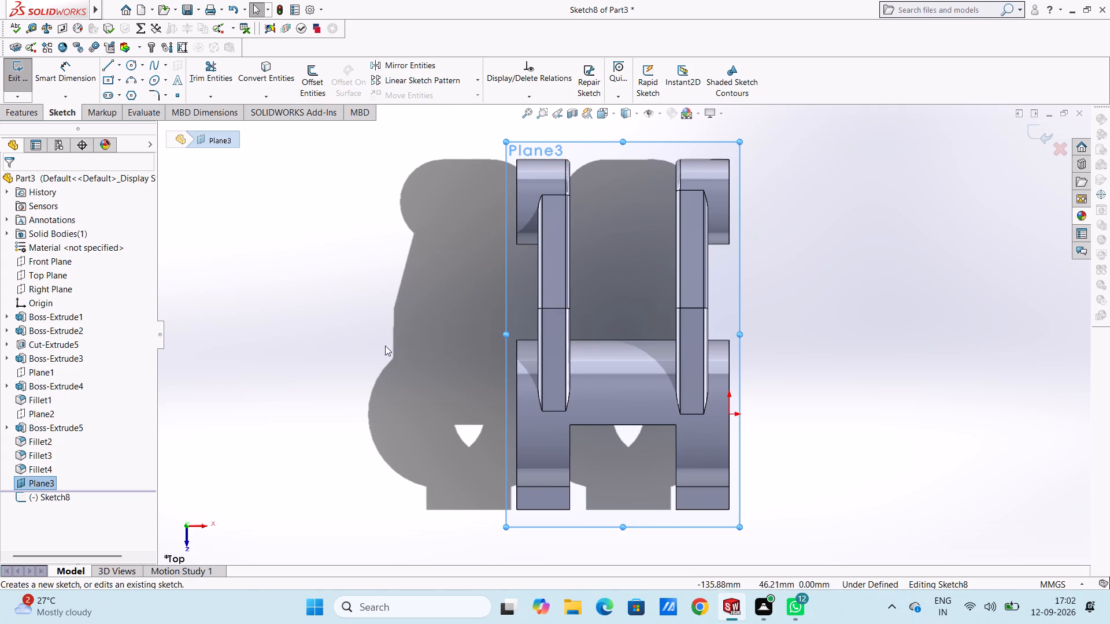
{"action": "left_click", "coordinate": [110, 67]}
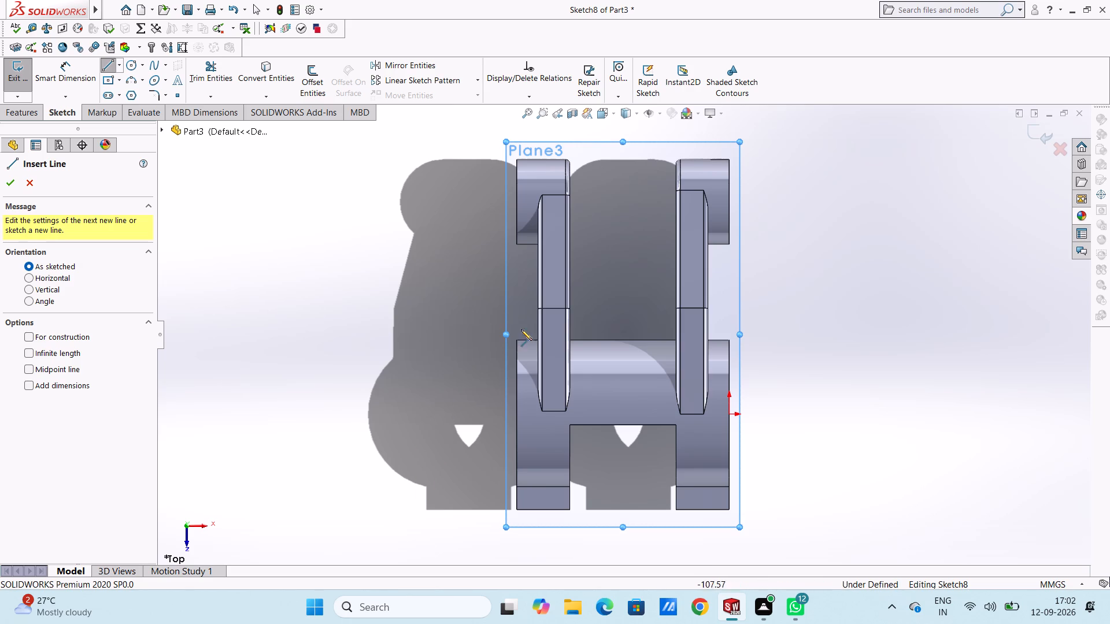
{"action": "left_click", "coordinate": [571, 309]}
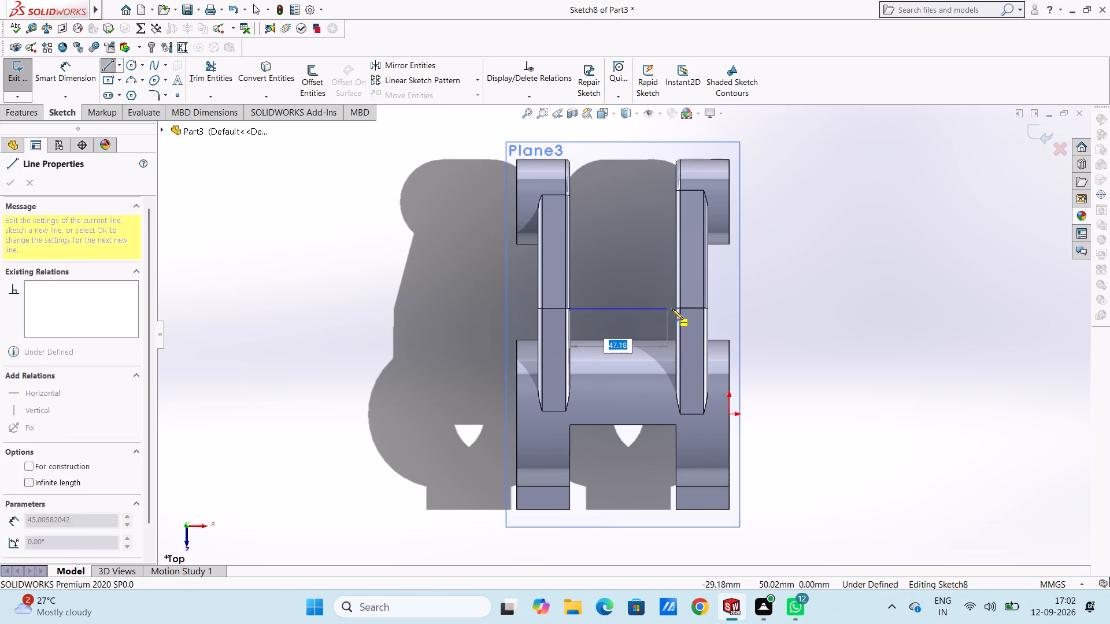
{"action": "left_click", "coordinate": [678, 309]}
{"action": "key", "text": "Escape"}
{"action": "key", "text": "Escape"}
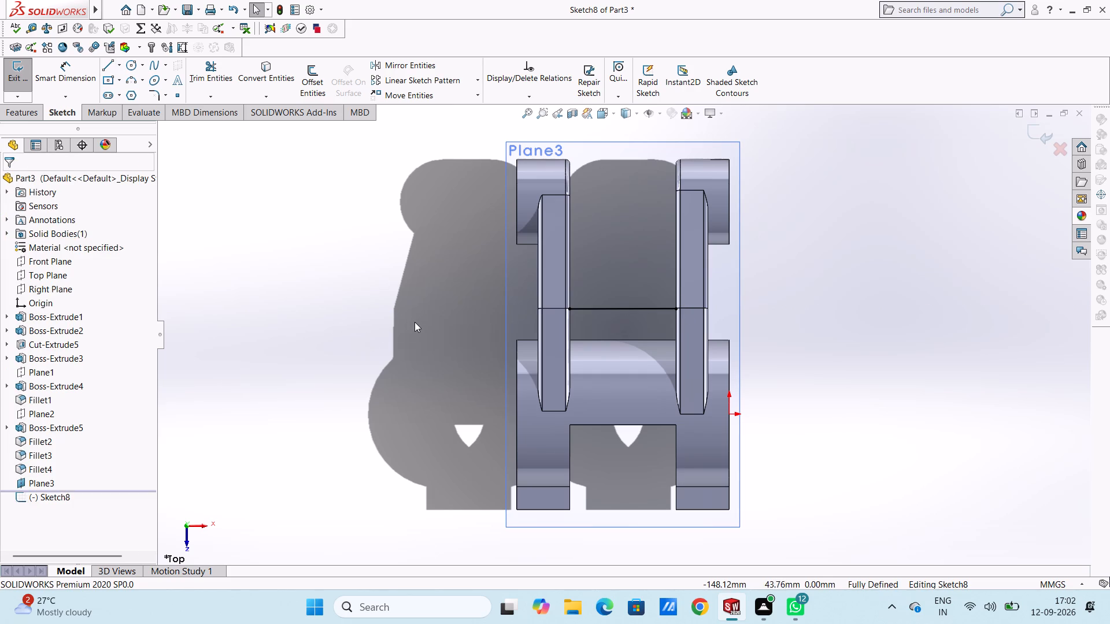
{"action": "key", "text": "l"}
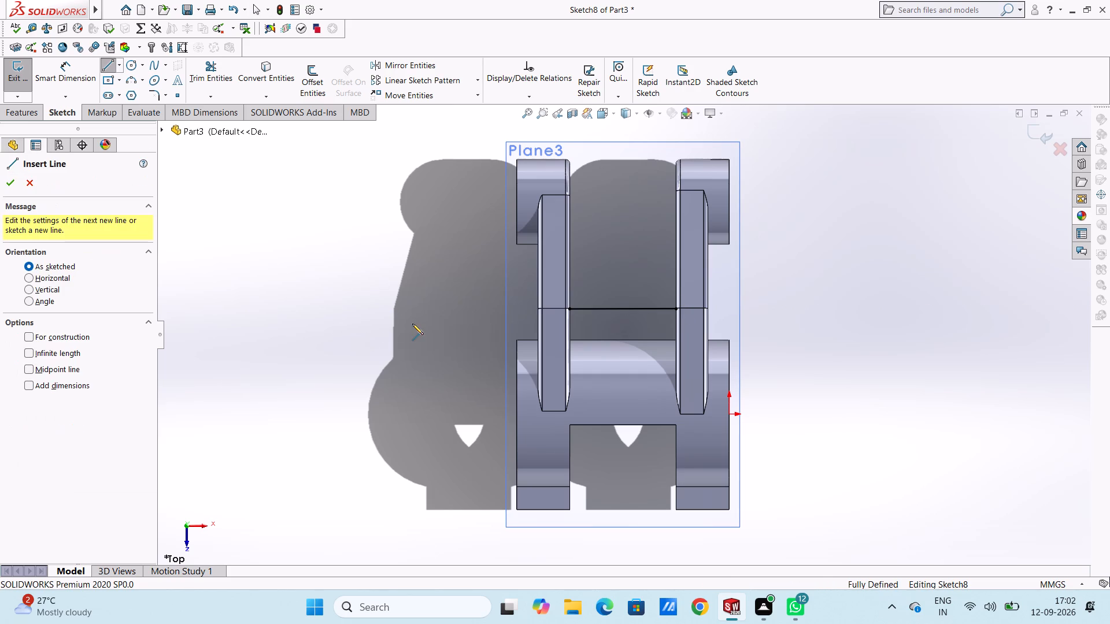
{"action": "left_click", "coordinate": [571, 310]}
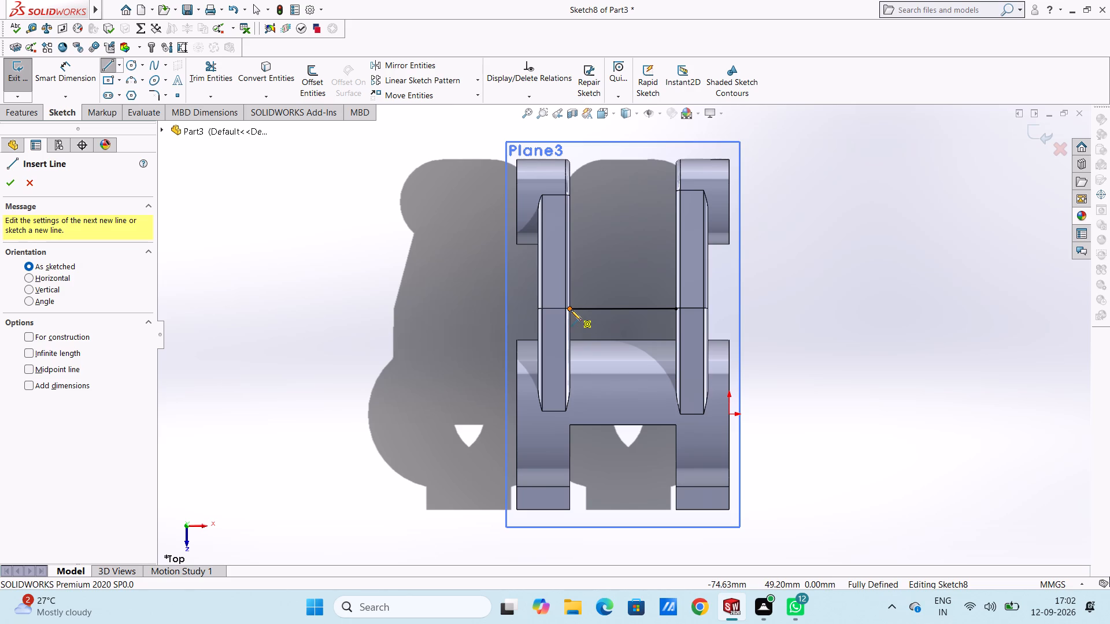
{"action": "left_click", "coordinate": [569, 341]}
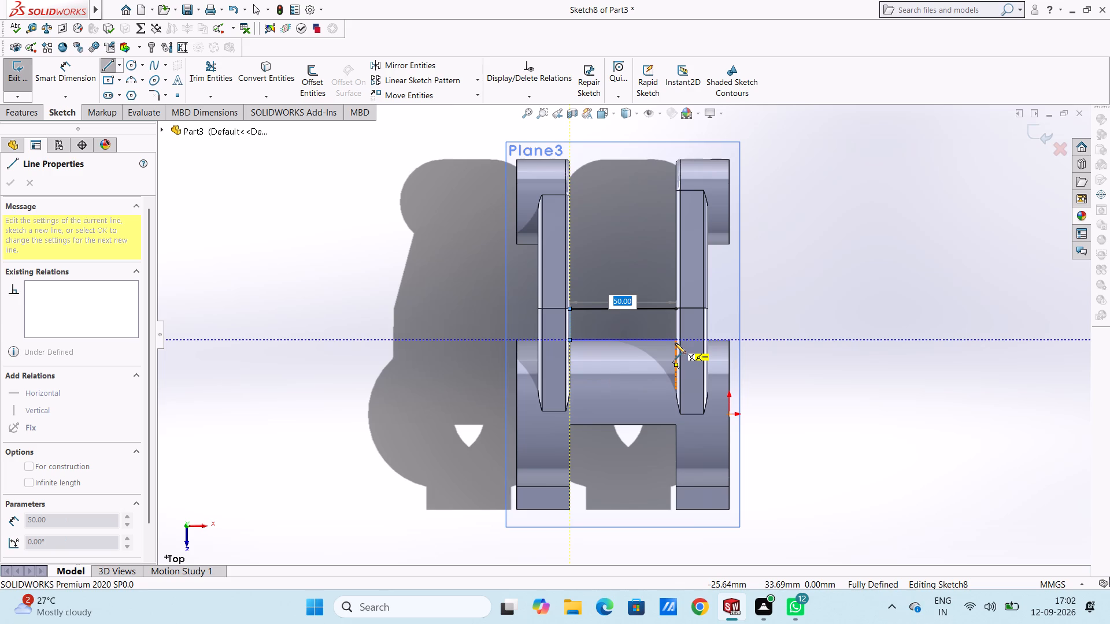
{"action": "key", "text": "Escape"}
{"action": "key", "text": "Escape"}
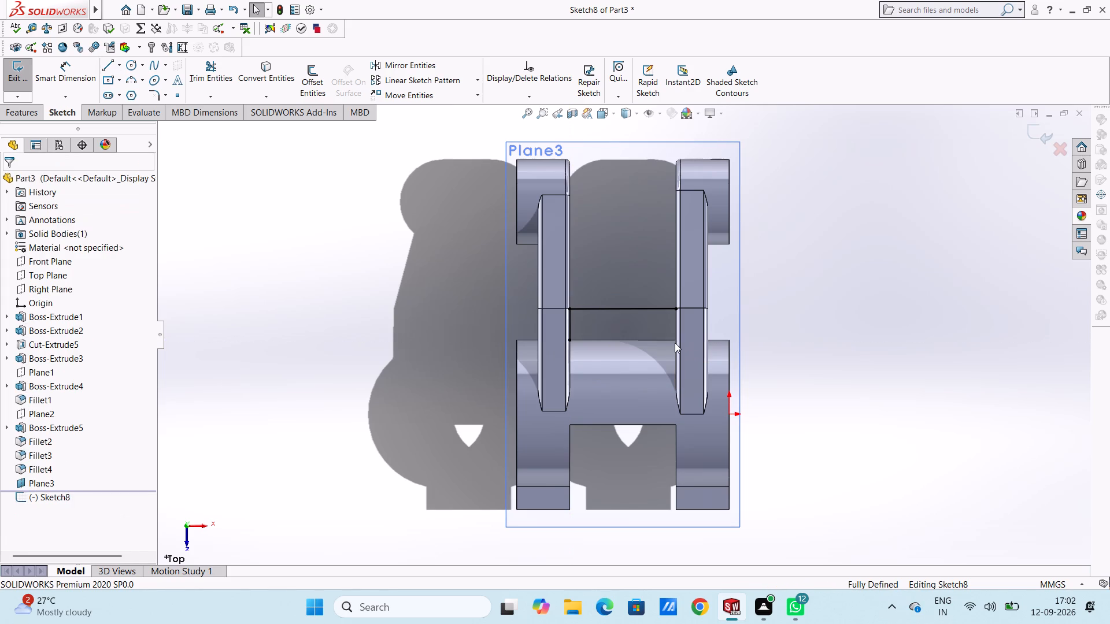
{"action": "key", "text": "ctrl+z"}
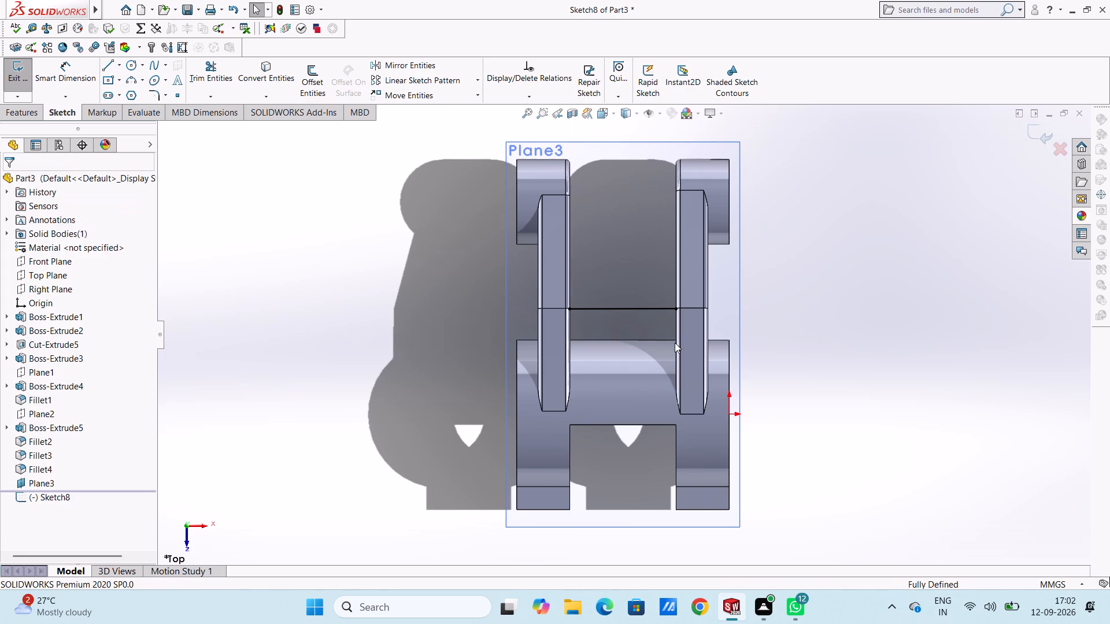
Close the outline between the arms with three lines reaching about 19 mm from the bend line into the large cylinder.
{"action": "key", "text": "l"}
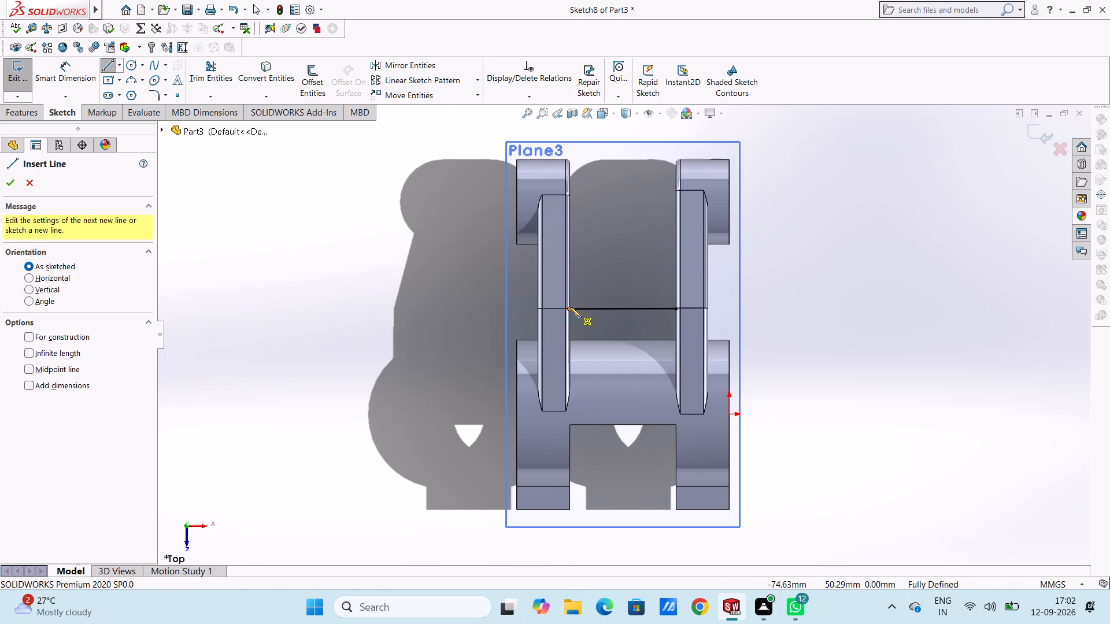
{"action": "left_click", "coordinate": [569, 308]}
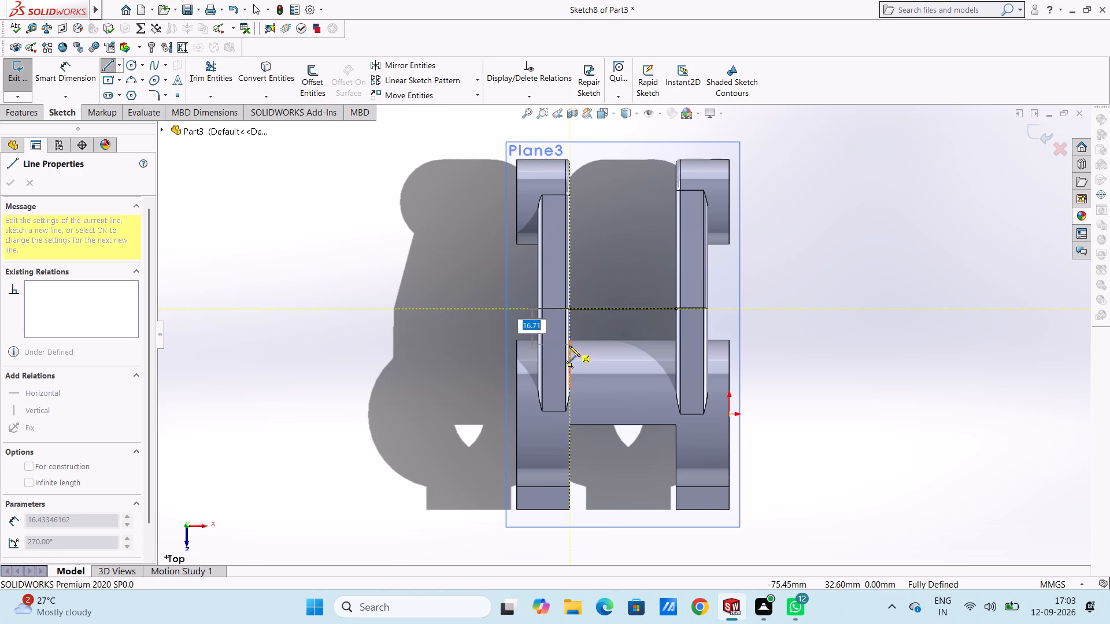
{"action": "left_click", "coordinate": [569, 346]}
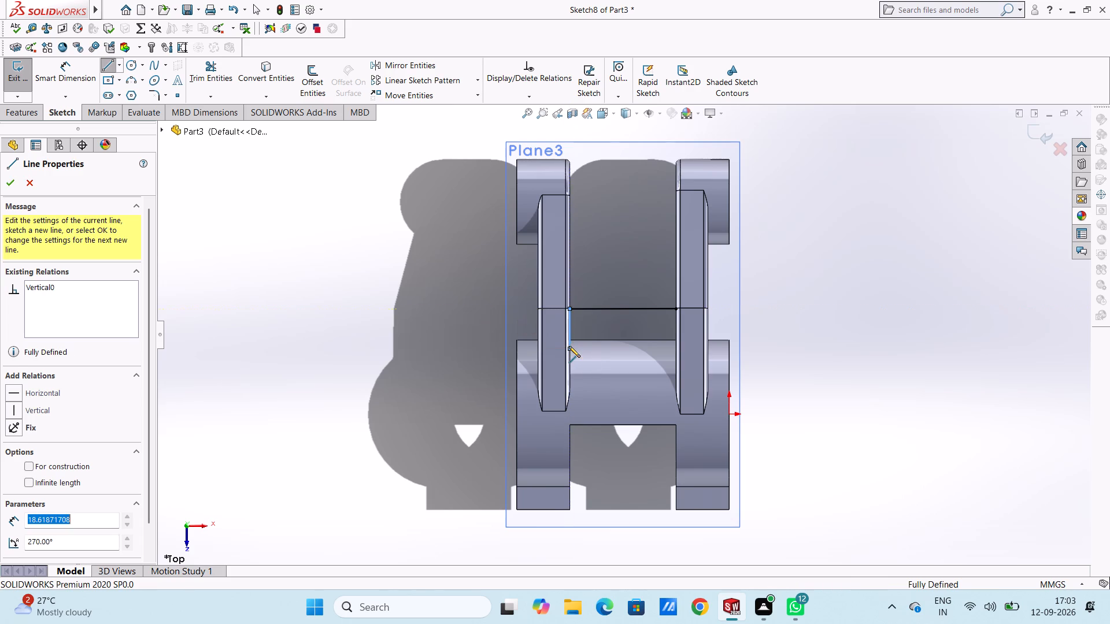
{"action": "left_click", "coordinate": [677, 350]}
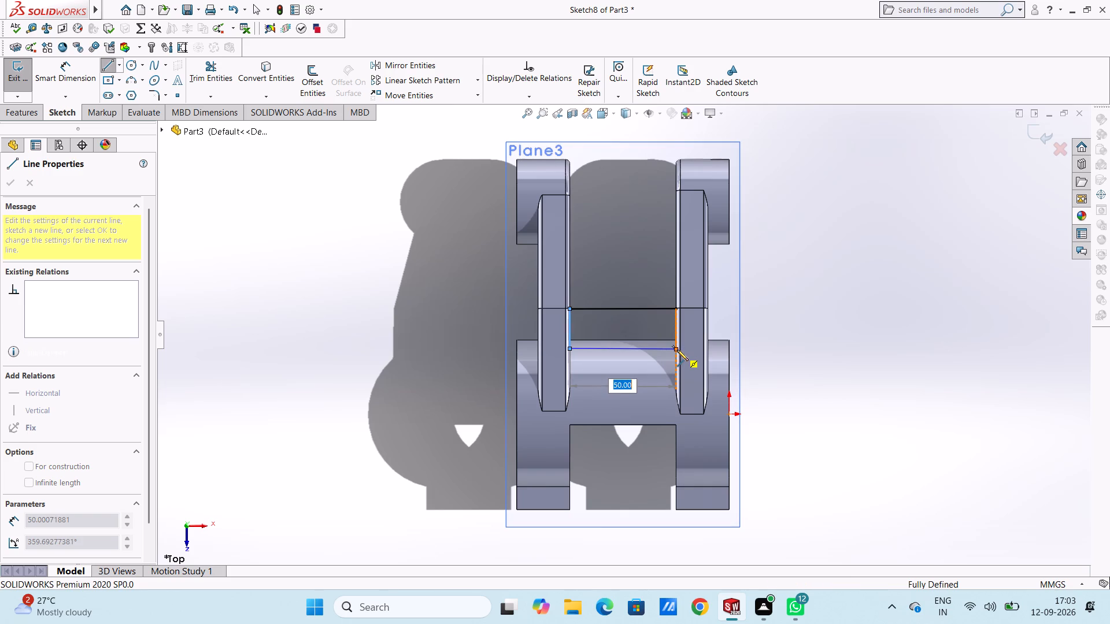
{"action": "left_click", "coordinate": [676, 310]}
{"action": "key", "text": "Escape"}
{"action": "key", "text": "Escape"}
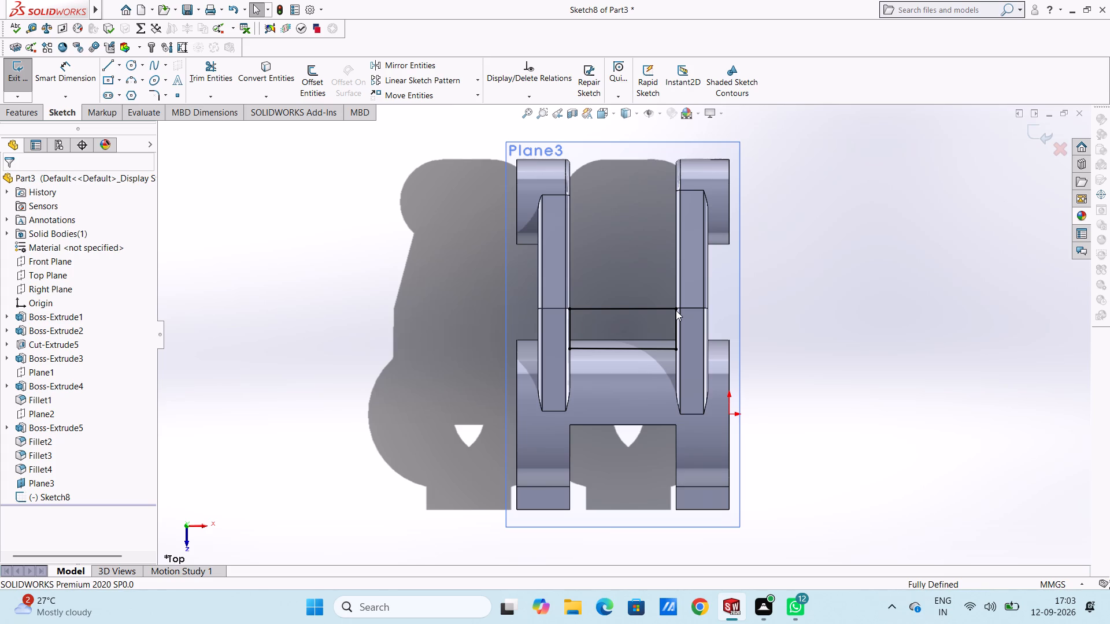
{"action": "scroll", "coordinate": [676, 310], "scroll_direction": "down", "scroll_amount": 4, "text": "ctrl"}
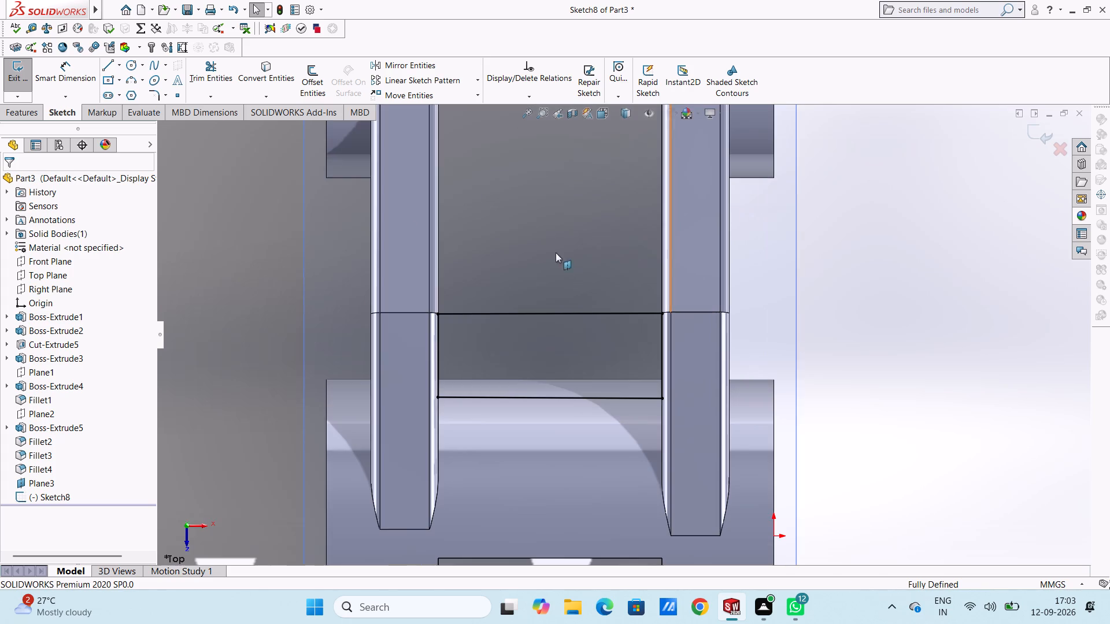
Draw two concentric circles of 6 mm and 10 mm radius centred on the midpoint of the bend line between the arms.
{"action": "left_click", "coordinate": [130, 64]}
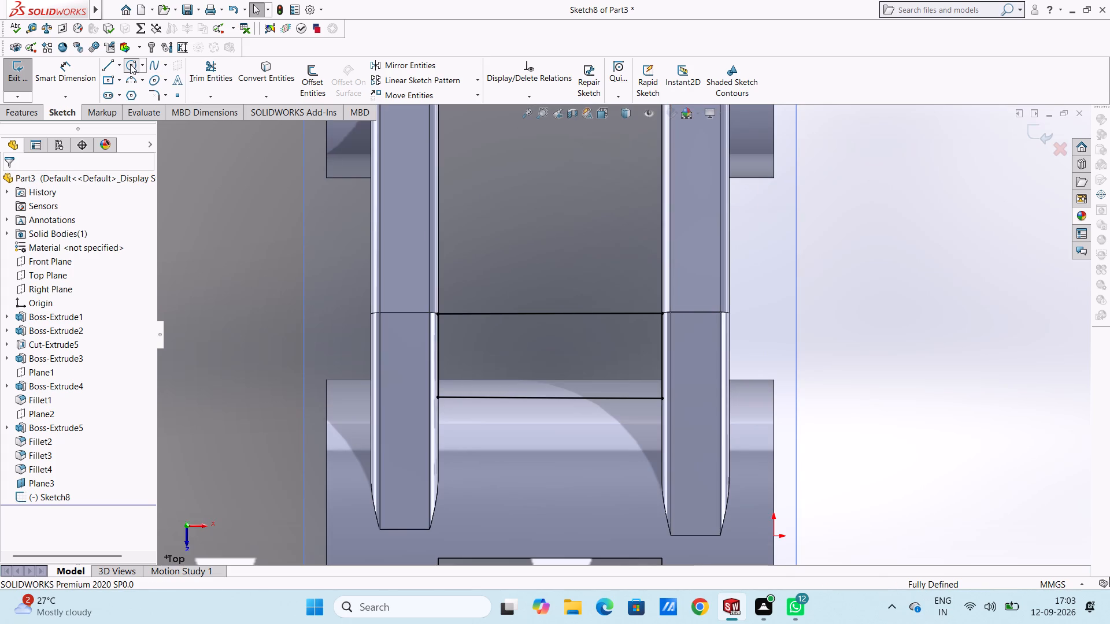
{"action": "left_click", "coordinate": [549, 314]}
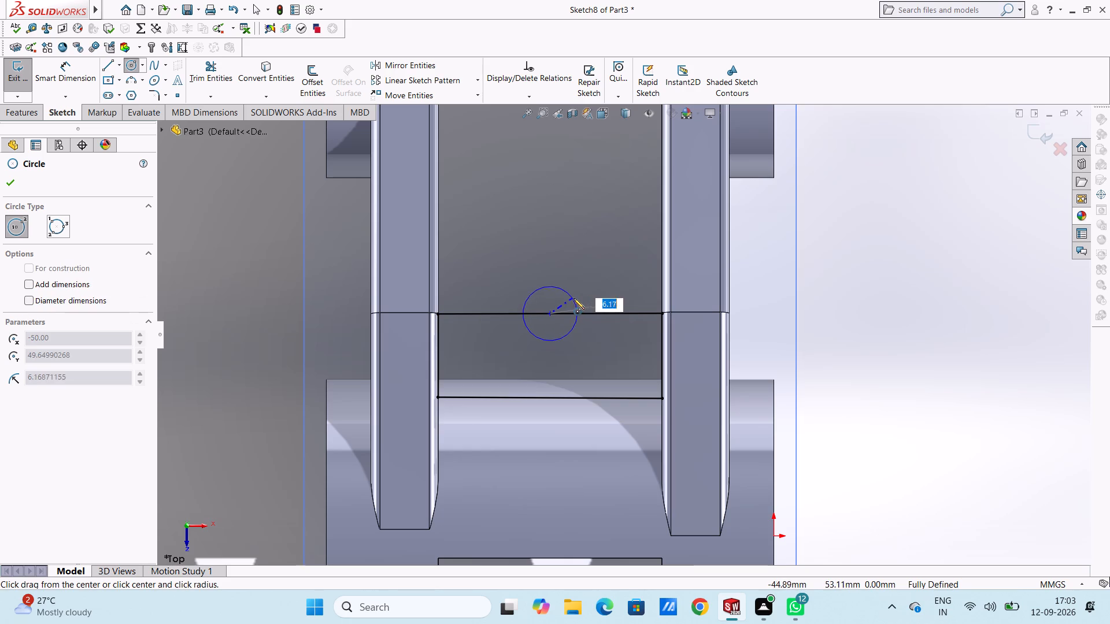
{"action": "key", "text": "6"}
{"action": "key", "text": "Return"}
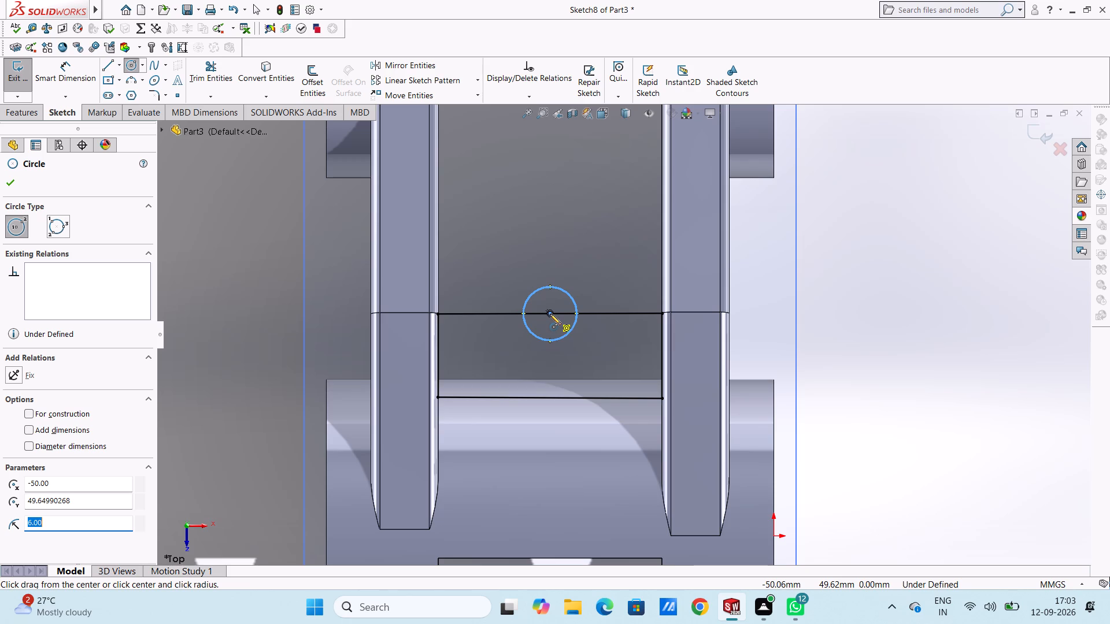
{"action": "left_click", "coordinate": [550, 314]}
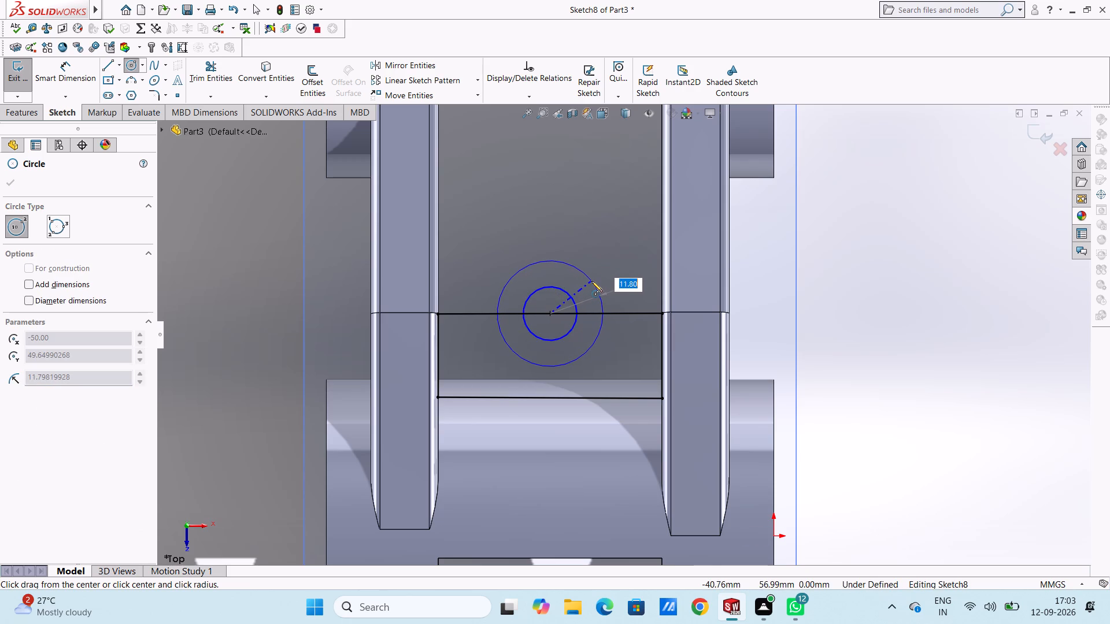
{"action": "type", "text": "10"}
{"action": "key", "text": "Return"}
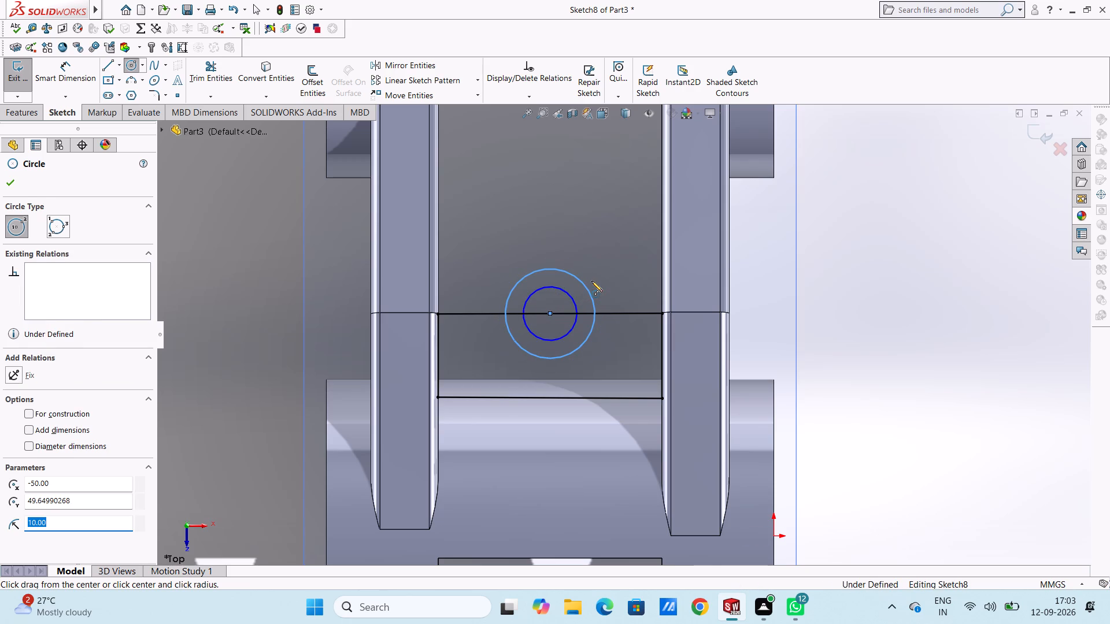
{"action": "key", "text": "Escape"}
{"action": "key", "text": "Escape"}
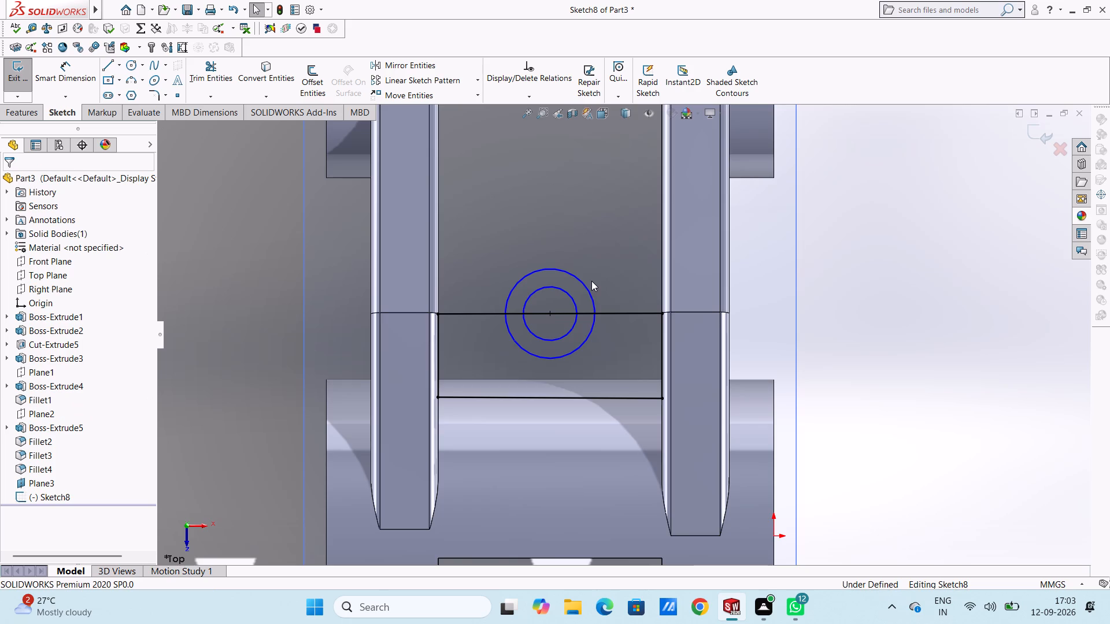
Add diameter dimensions to the outer and inner concentric circles.
{"action": "key", "text": "ctrl+7"}
{"action": "key", "text": "ctrl+5"}
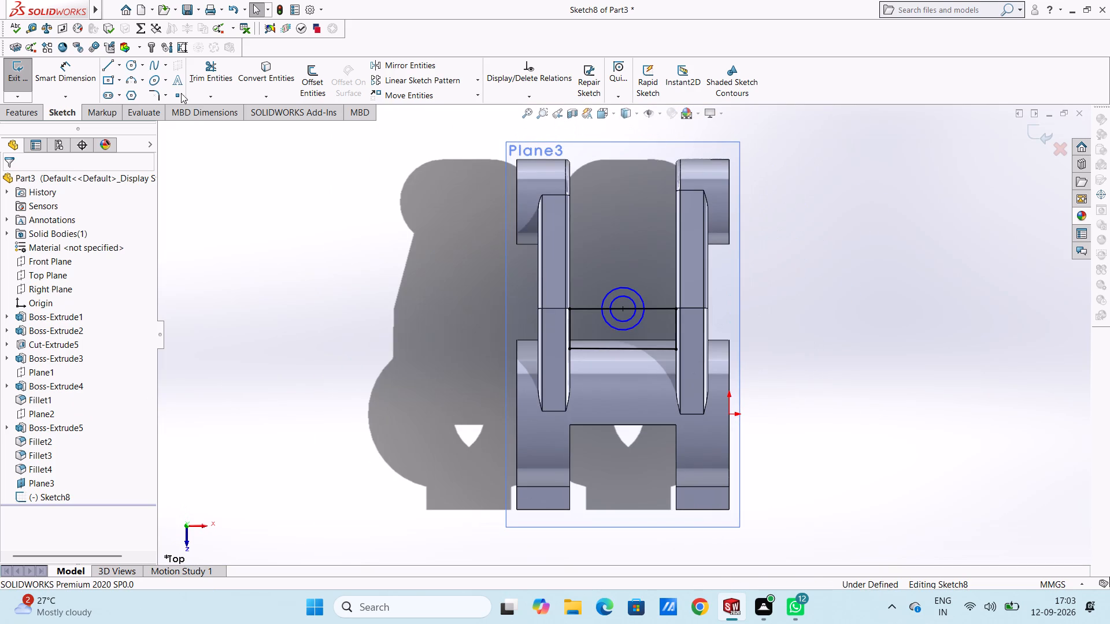
{"action": "left_click", "coordinate": [77, 66]}
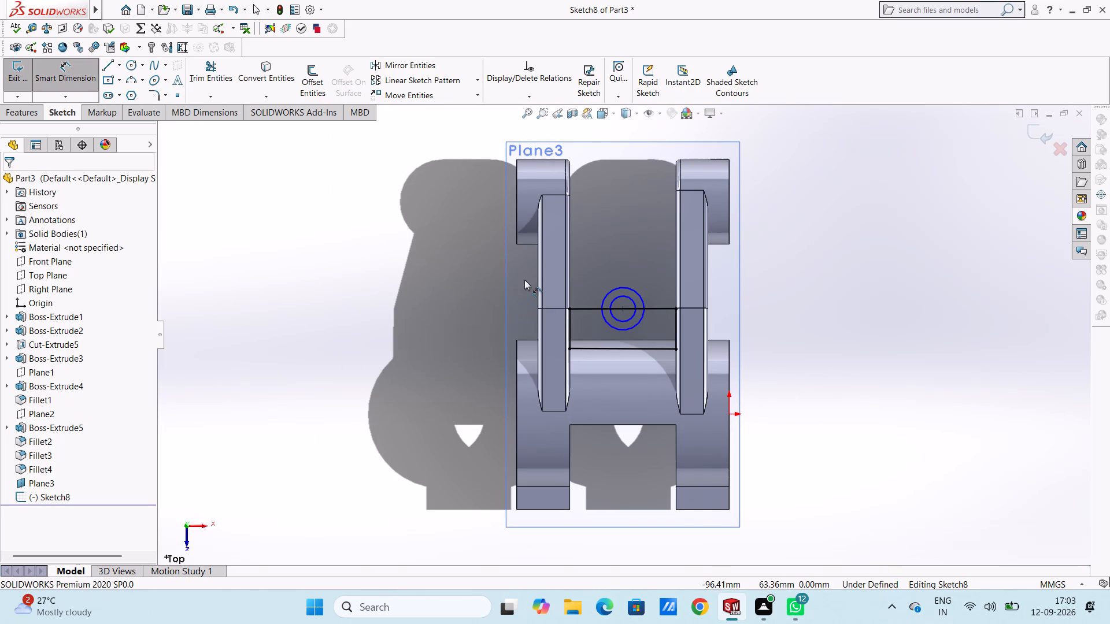
{"action": "left_click", "coordinate": [627, 289]}
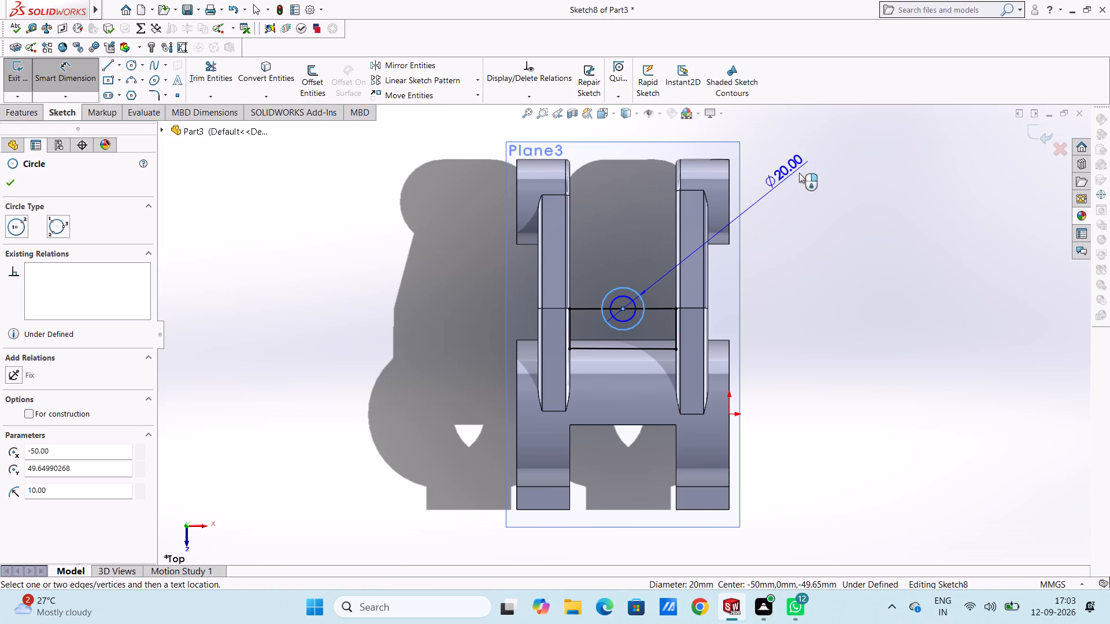
{"action": "left_click", "coordinate": [818, 168]}
{"action": "key", "text": "Return"}
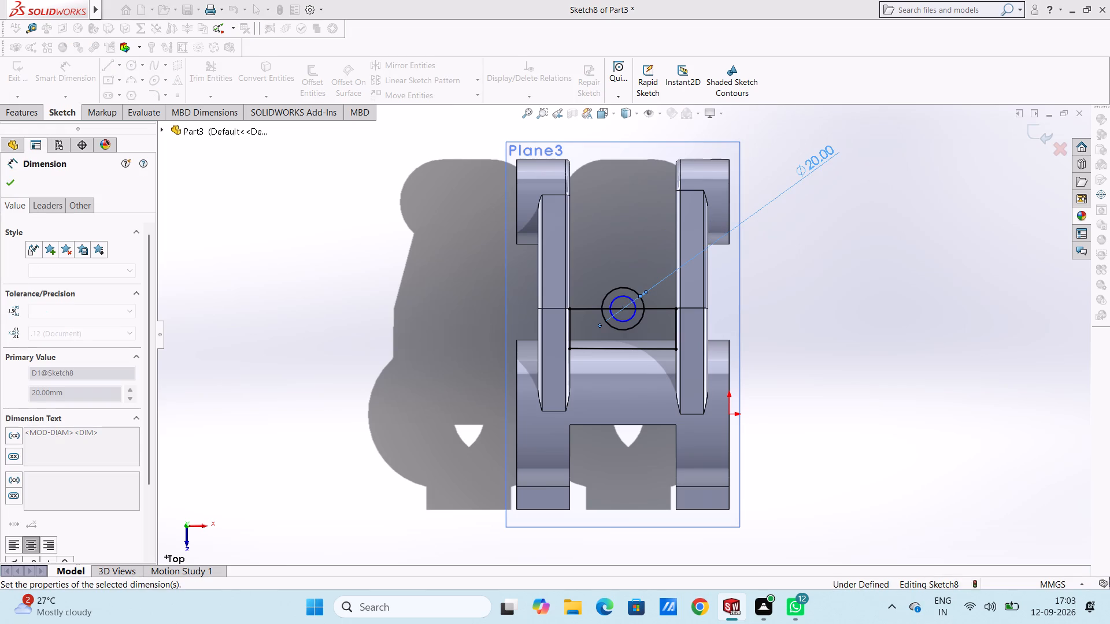
{"action": "left_click", "coordinate": [635, 313]}
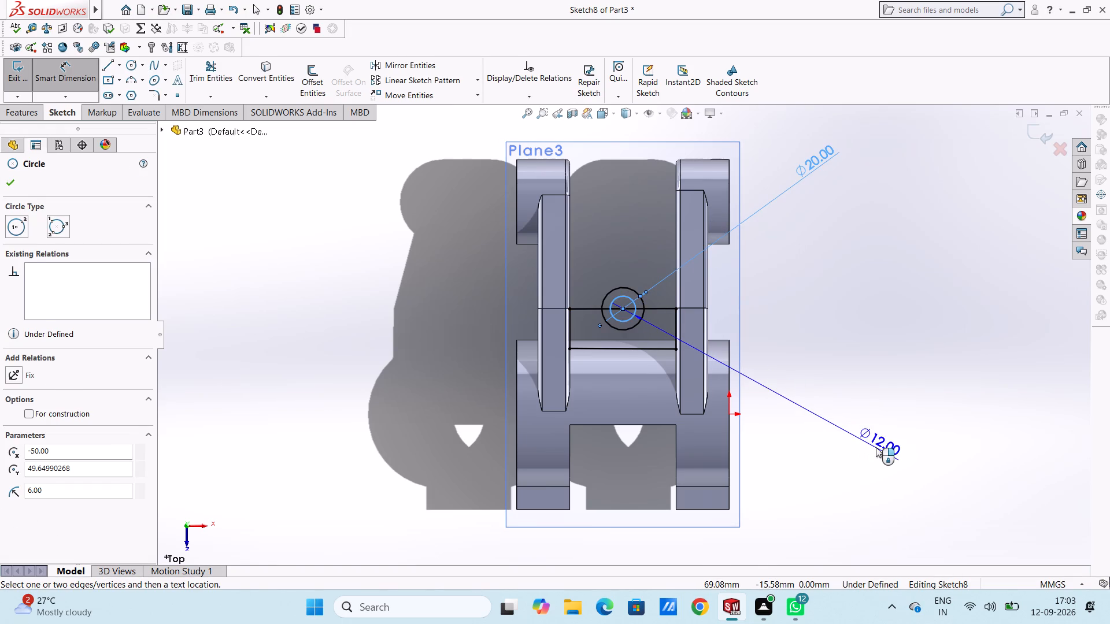
{"action": "left_click", "coordinate": [876, 447]}
{"action": "key", "text": "Return"}
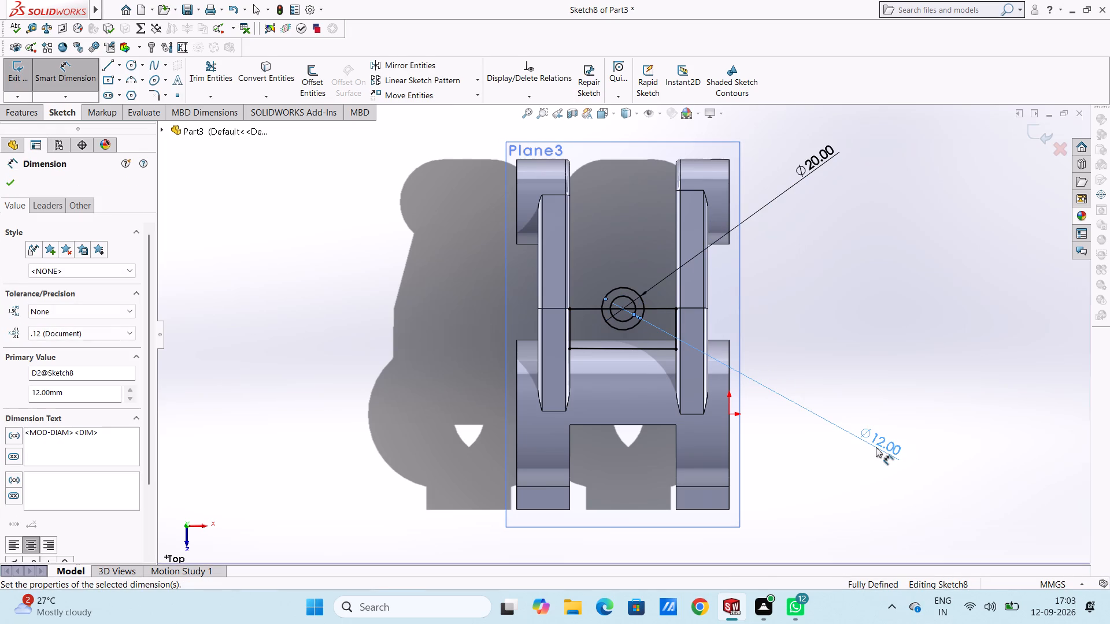
{"action": "key", "text": "Escape"}
{"action": "key", "text": "Escape"}
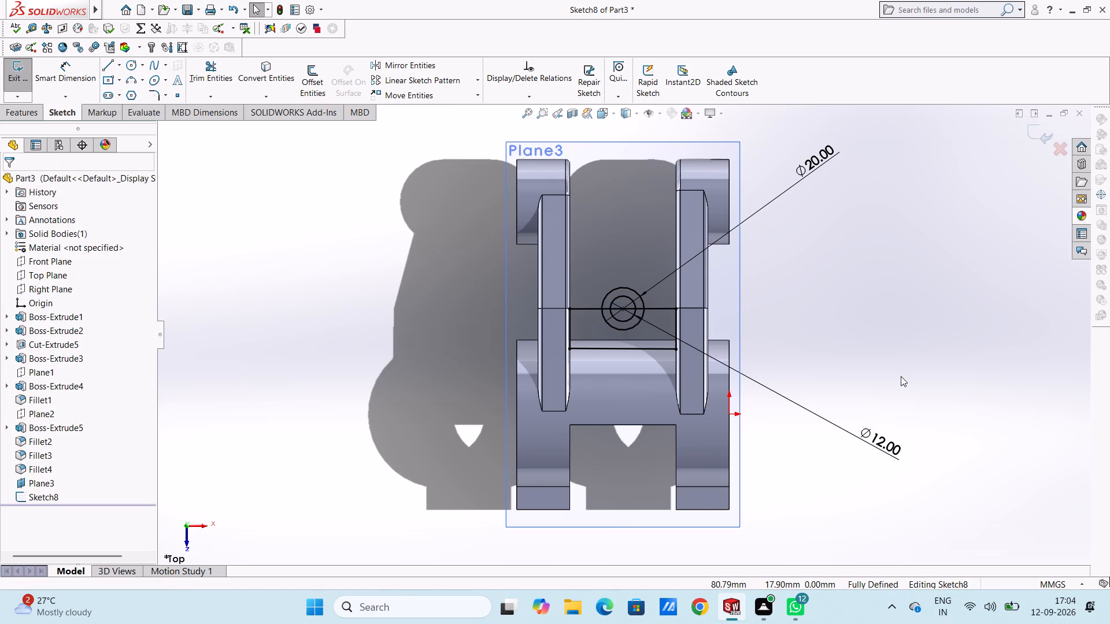
Trim away the outer circle's half inside the web outline and the portions of the bend line within that circle.
{"action": "scroll", "coordinate": [643, 280], "scroll_direction": "down", "scroll_amount": 2, "text": "ctrl"}
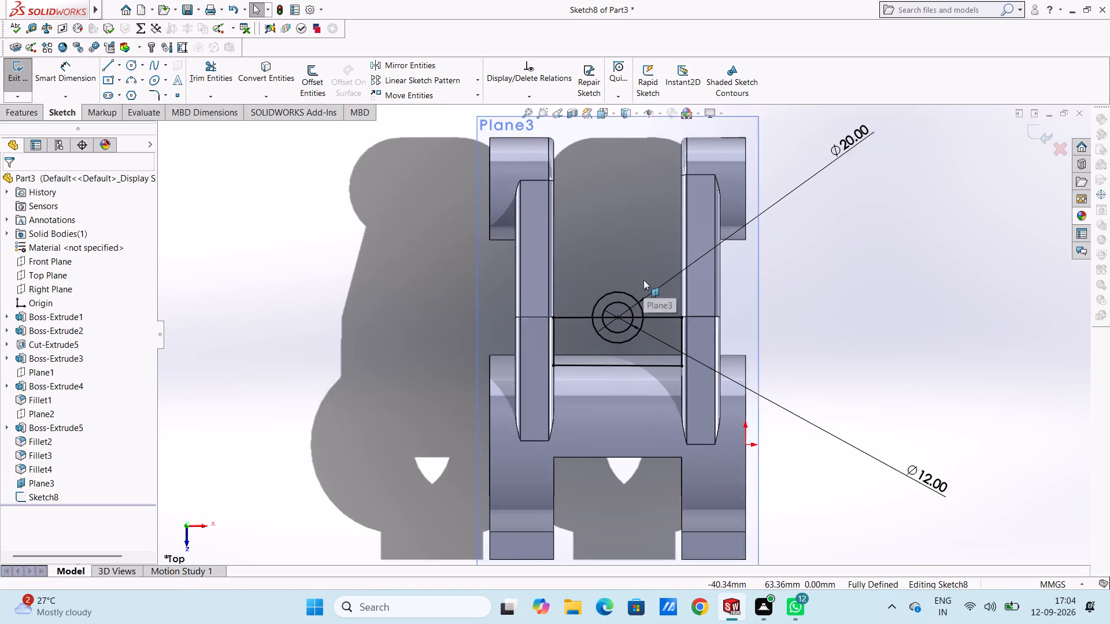
{"action": "left_click", "coordinate": [213, 68]}
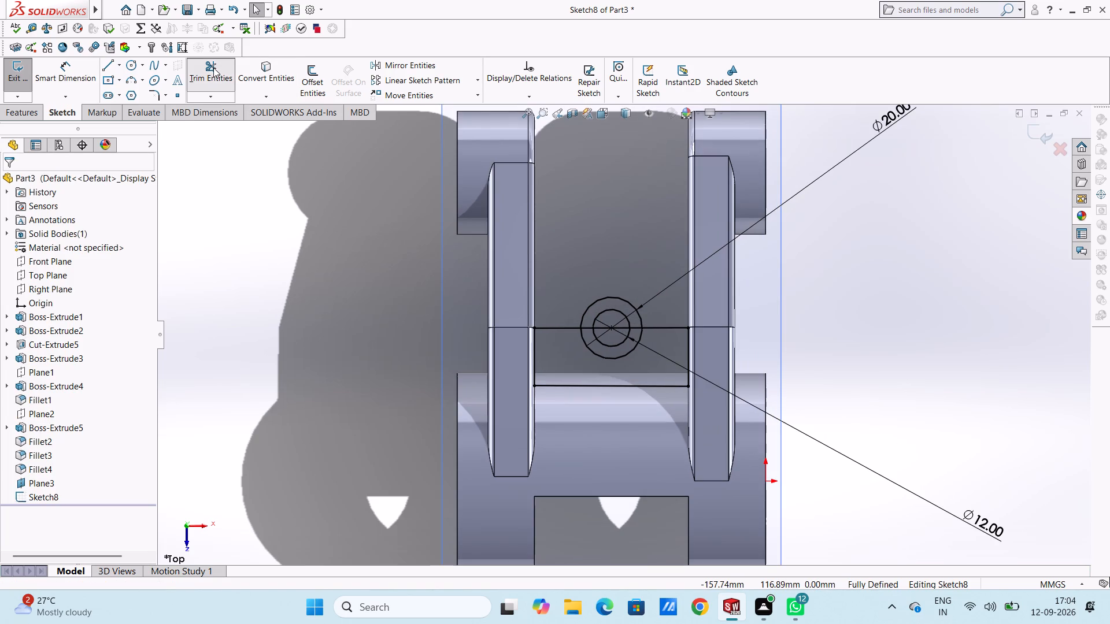
{"action": "left_click", "coordinate": [591, 352]}
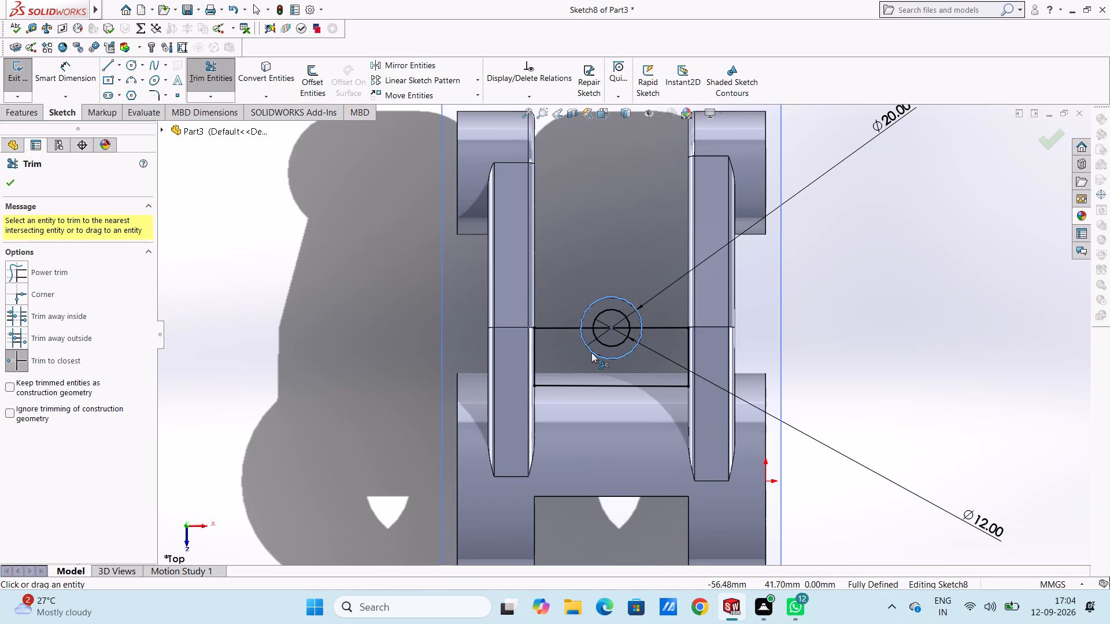
{"action": "left_click", "coordinate": [636, 327]}
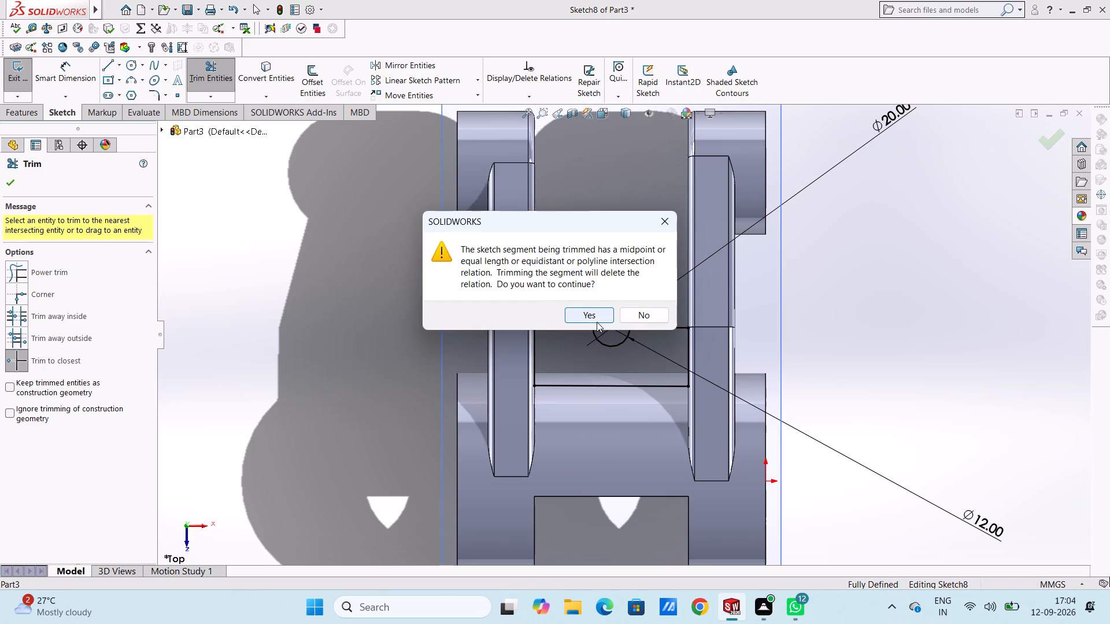
{"action": "left_click", "coordinate": [665, 220]}
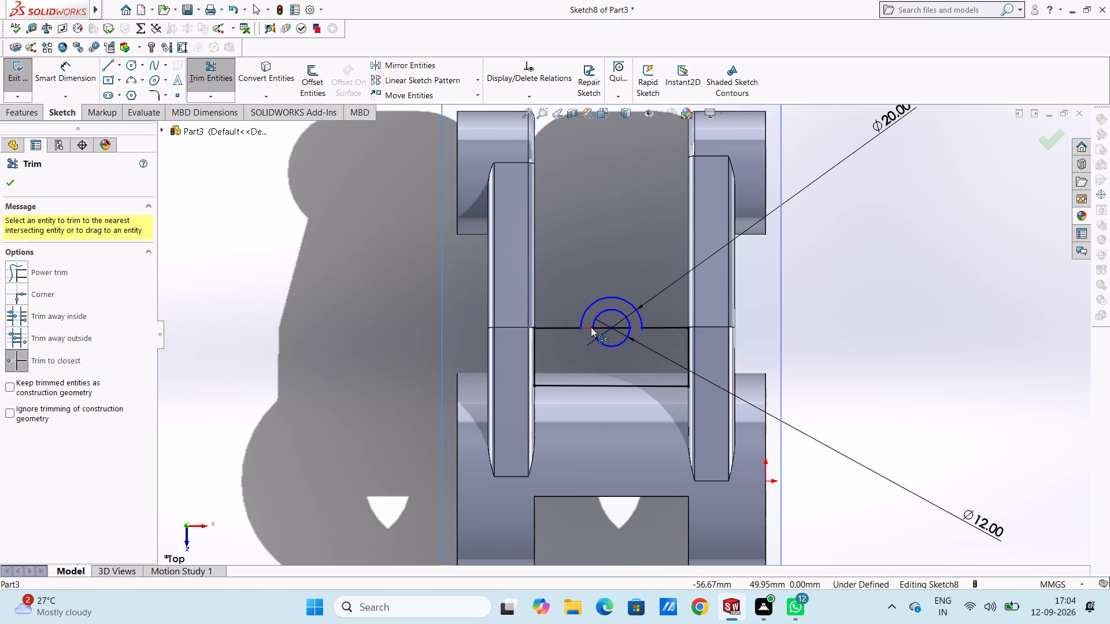
{"action": "left_click", "coordinate": [589, 328]}
{"action": "left_click", "coordinate": [606, 329]}
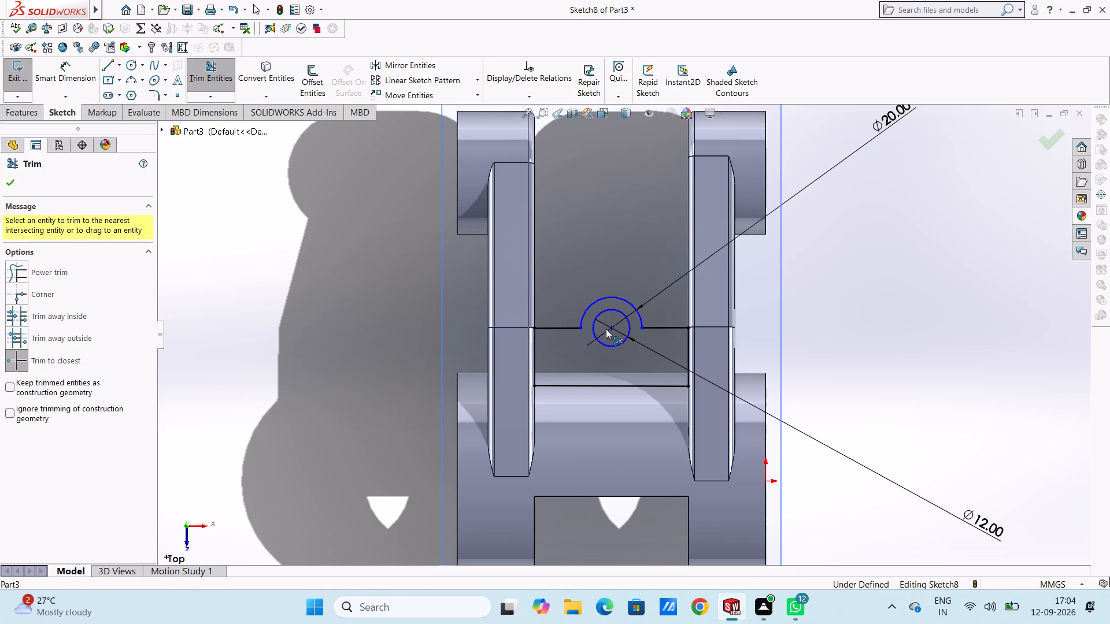
{"action": "key", "text": "Escape"}
{"action": "key", "text": "Escape"}
{"action": "key", "text": "Escape"}
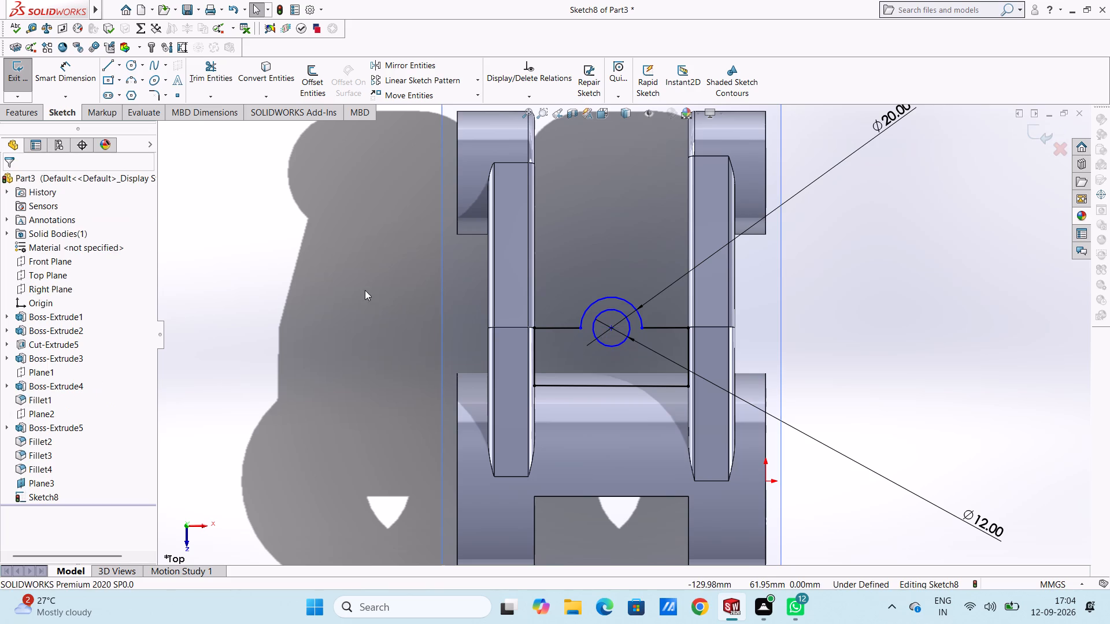
Dimension the vertical and horizontal distances from the circles' centre to the origin.
{"action": "left_click", "coordinate": [51, 69]}
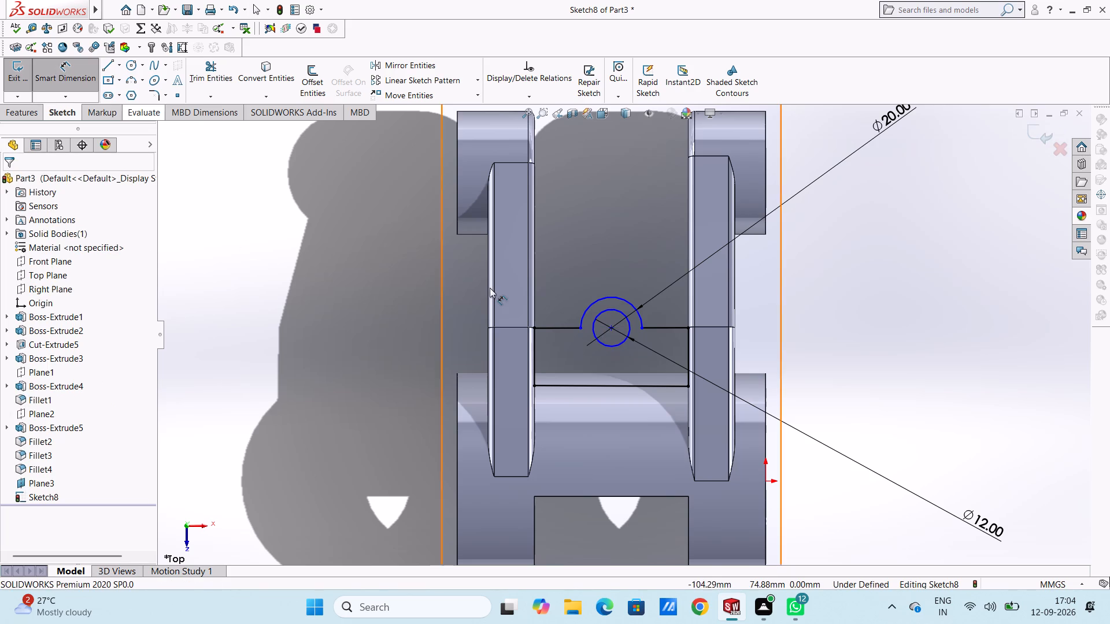
{"action": "left_click", "coordinate": [611, 328]}
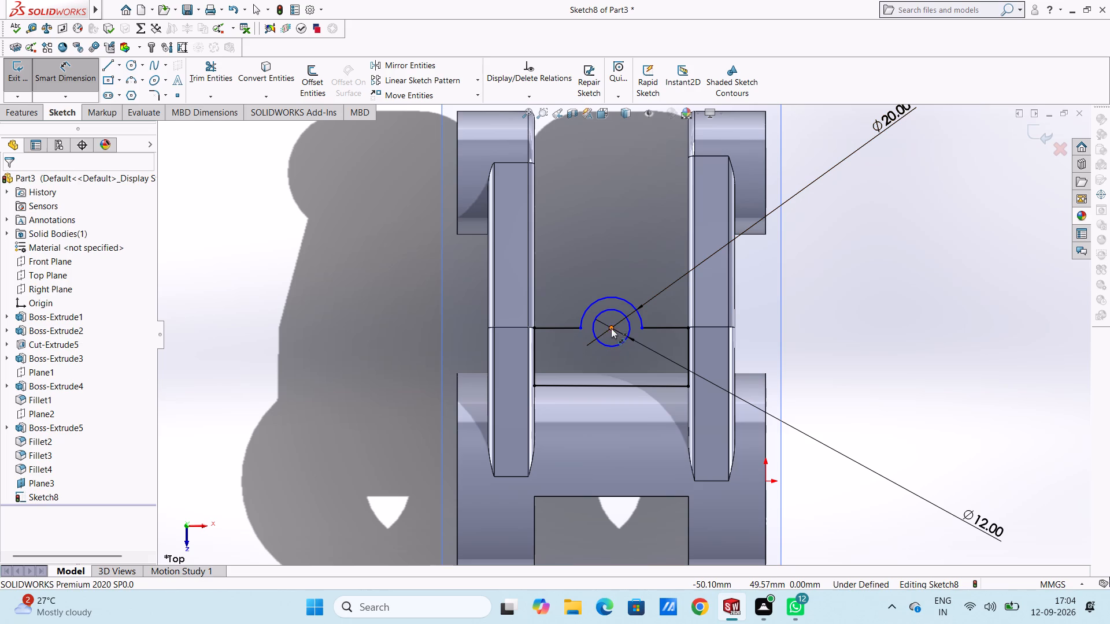
{"action": "left_click", "coordinate": [765, 483]}
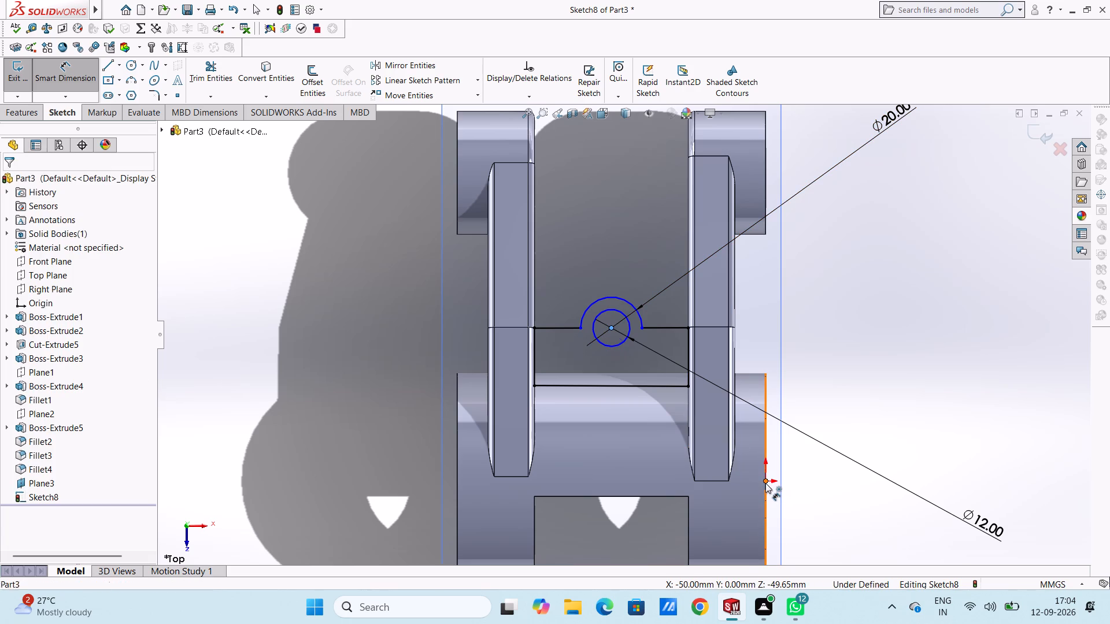
{"action": "left_click", "coordinate": [979, 403]}
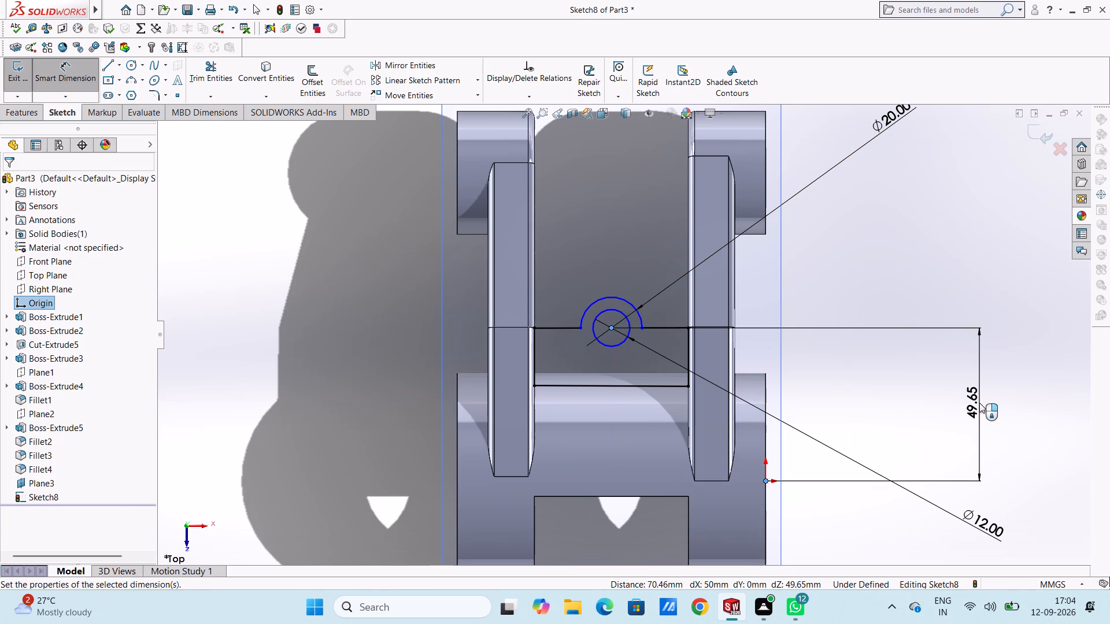
{"action": "key", "text": "Return"}
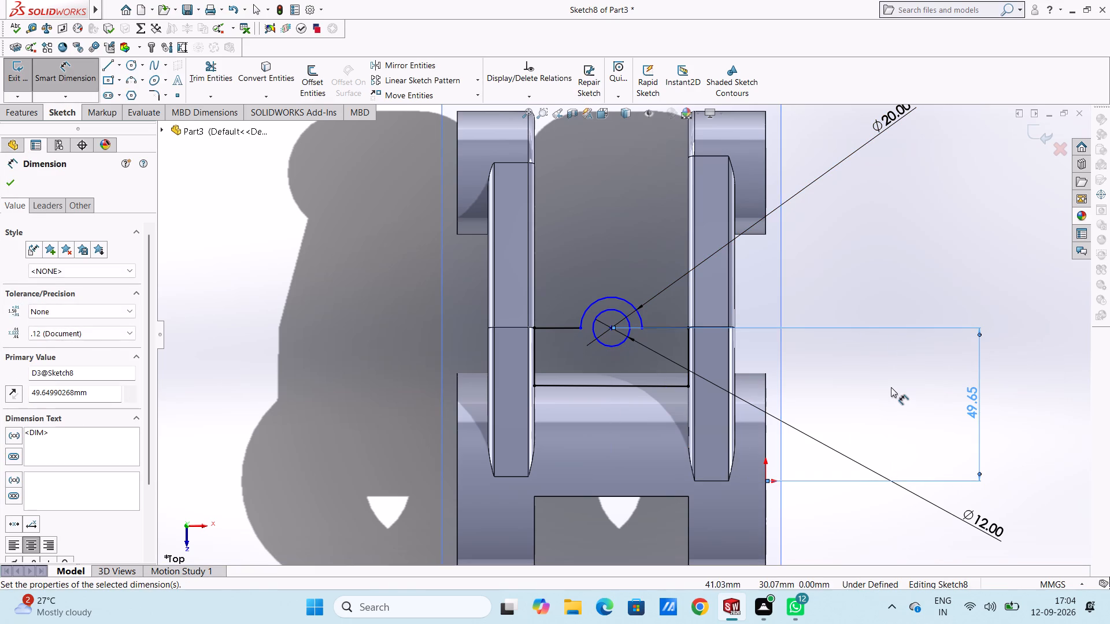
{"action": "left_click", "coordinate": [891, 387]}
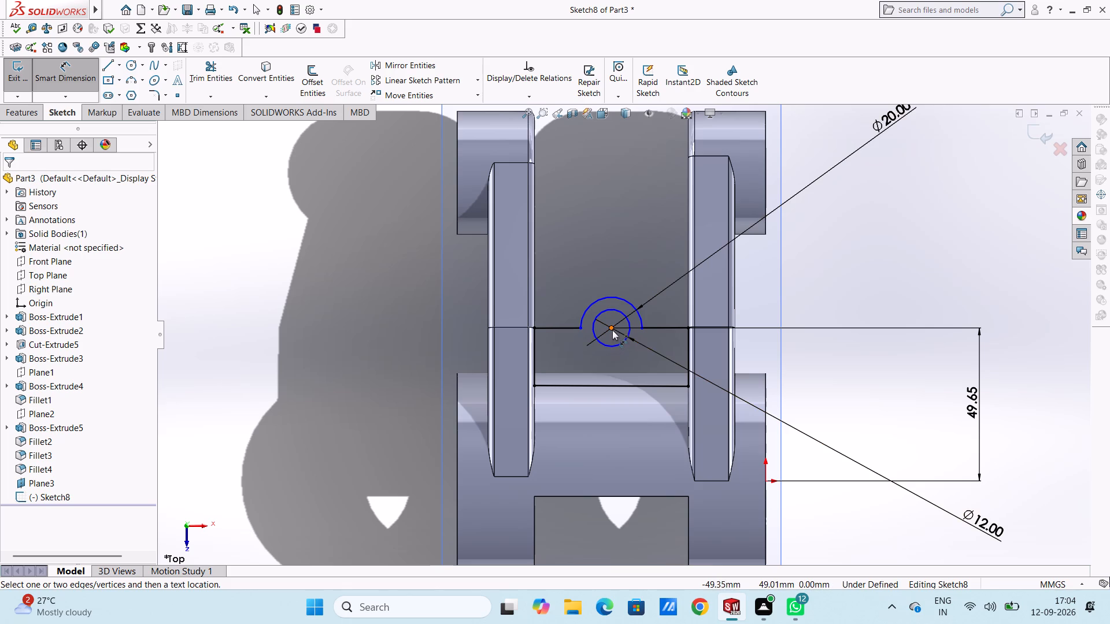
{"action": "left_click", "coordinate": [612, 330]}
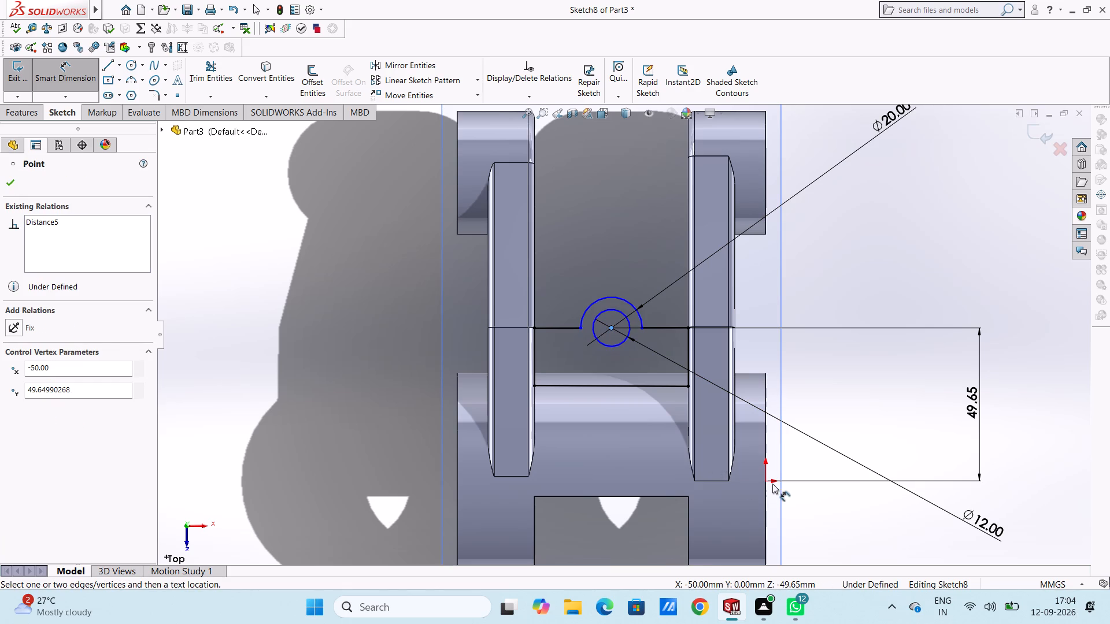
{"action": "left_click", "coordinate": [767, 483]}
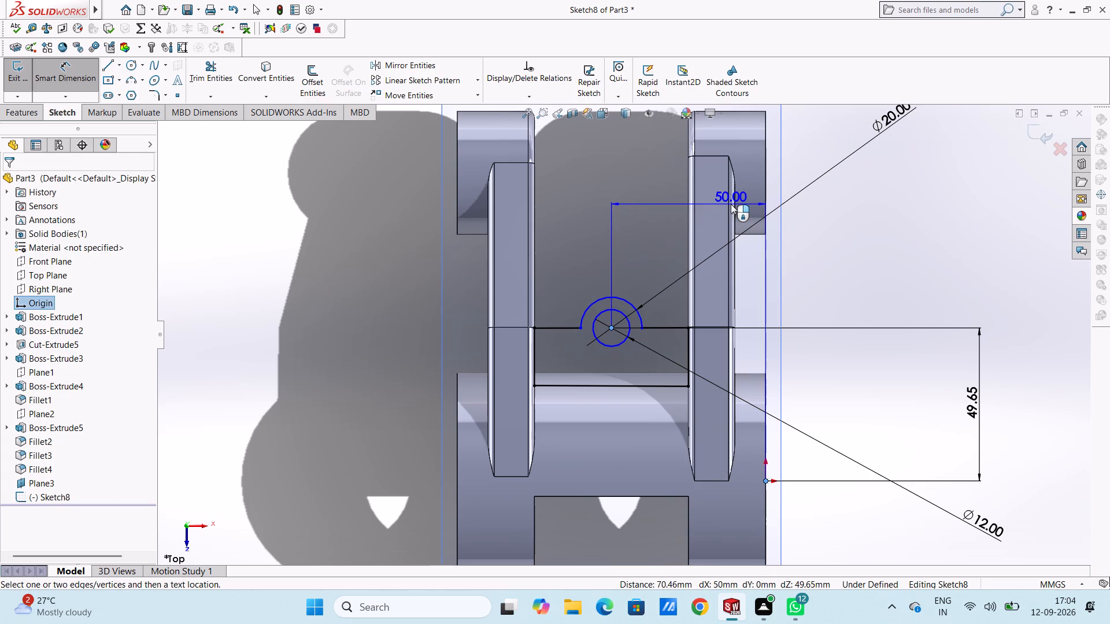
{"action": "left_click", "coordinate": [732, 165]}
{"action": "key", "text": "Return"}
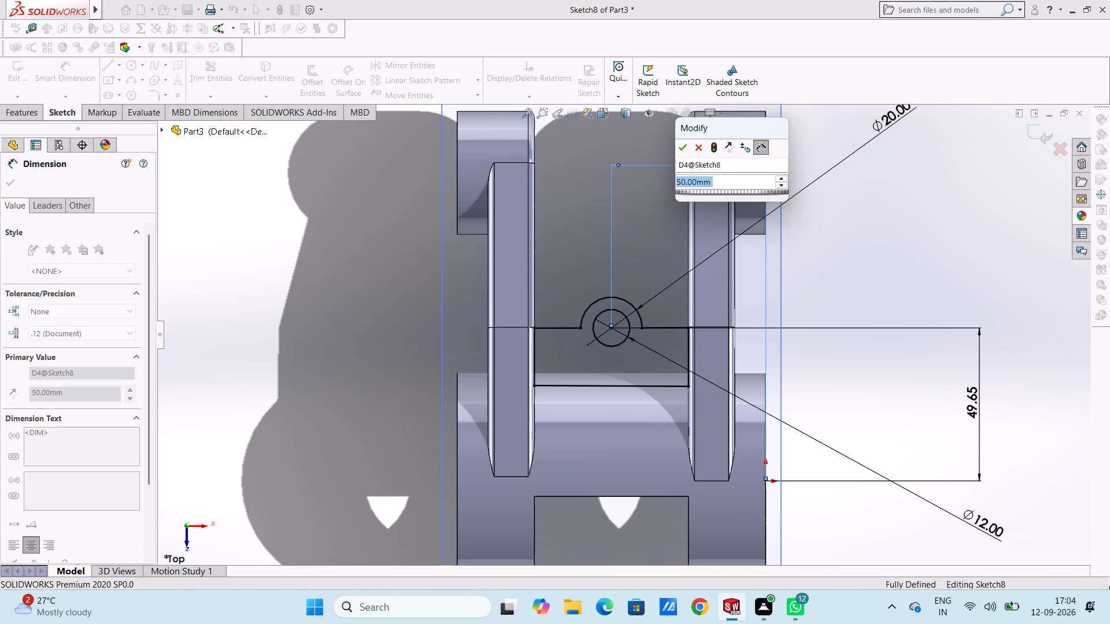
{"action": "left_click", "coordinate": [883, 272]}
{"action": "key", "text": "Escape"}
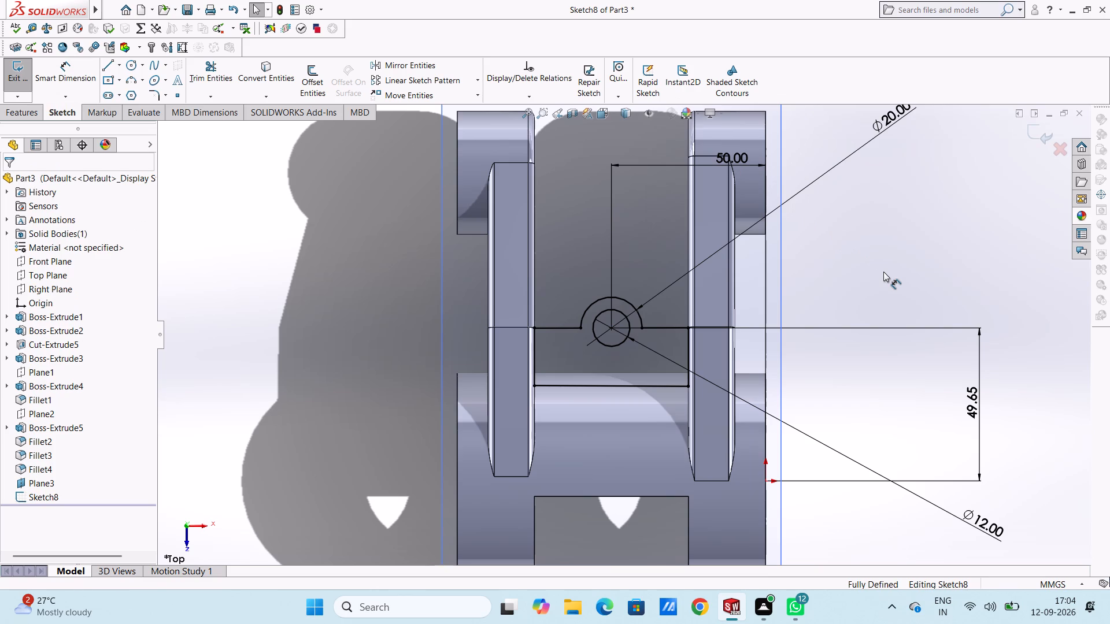
{"action": "key", "text": "Escape"}
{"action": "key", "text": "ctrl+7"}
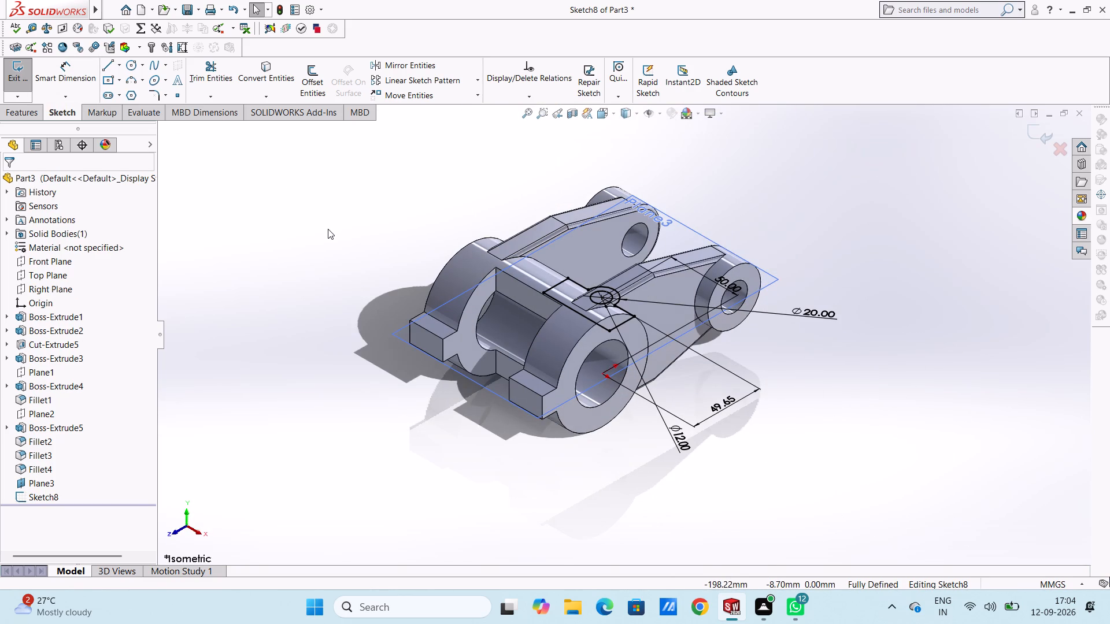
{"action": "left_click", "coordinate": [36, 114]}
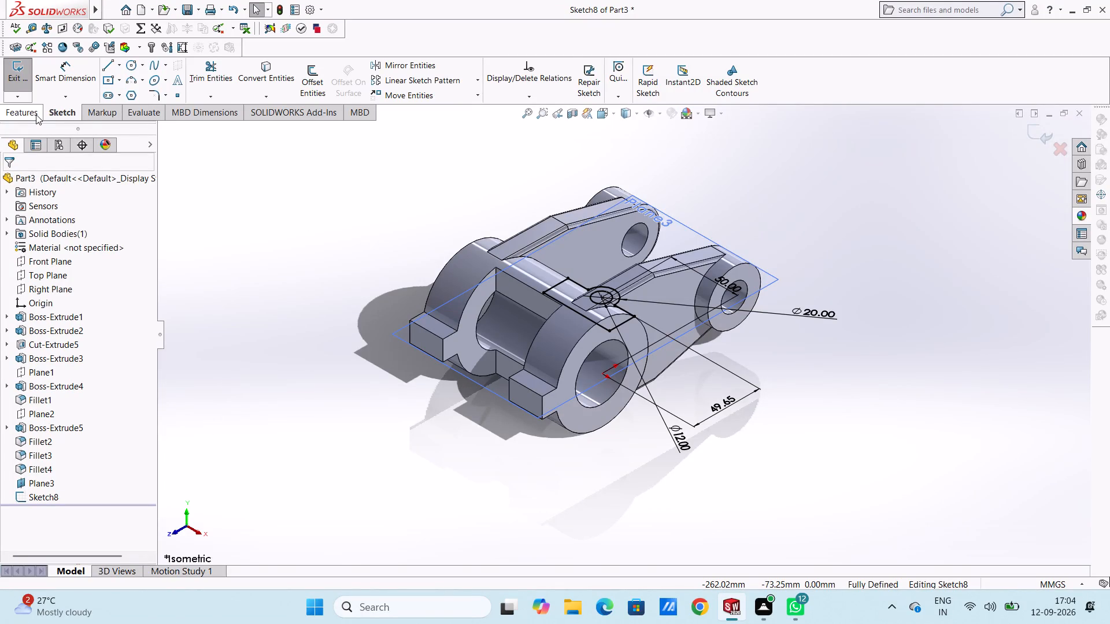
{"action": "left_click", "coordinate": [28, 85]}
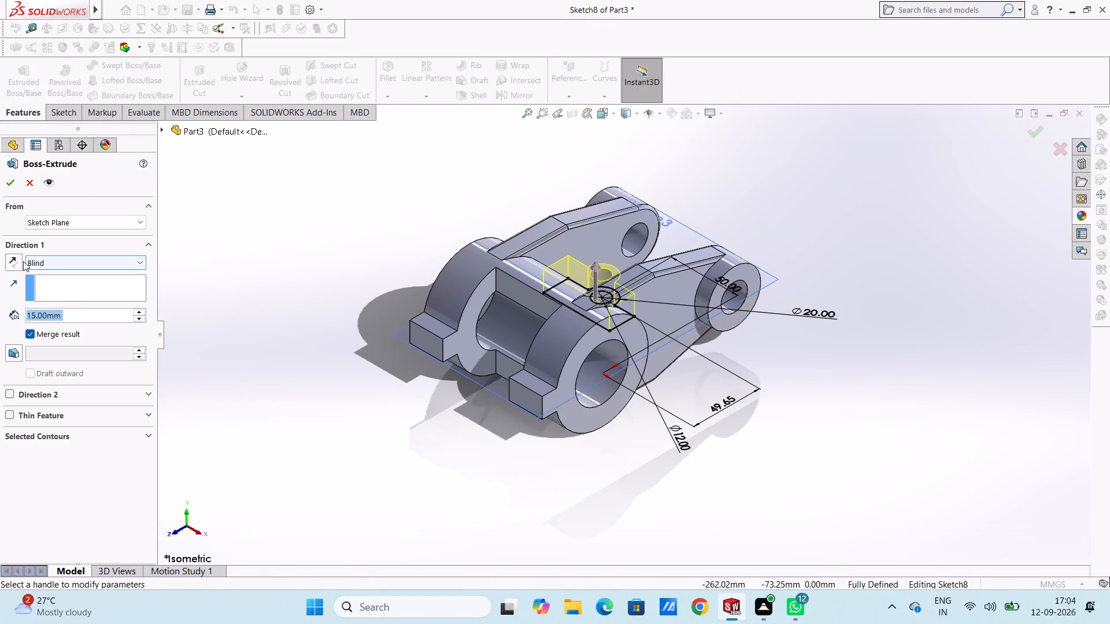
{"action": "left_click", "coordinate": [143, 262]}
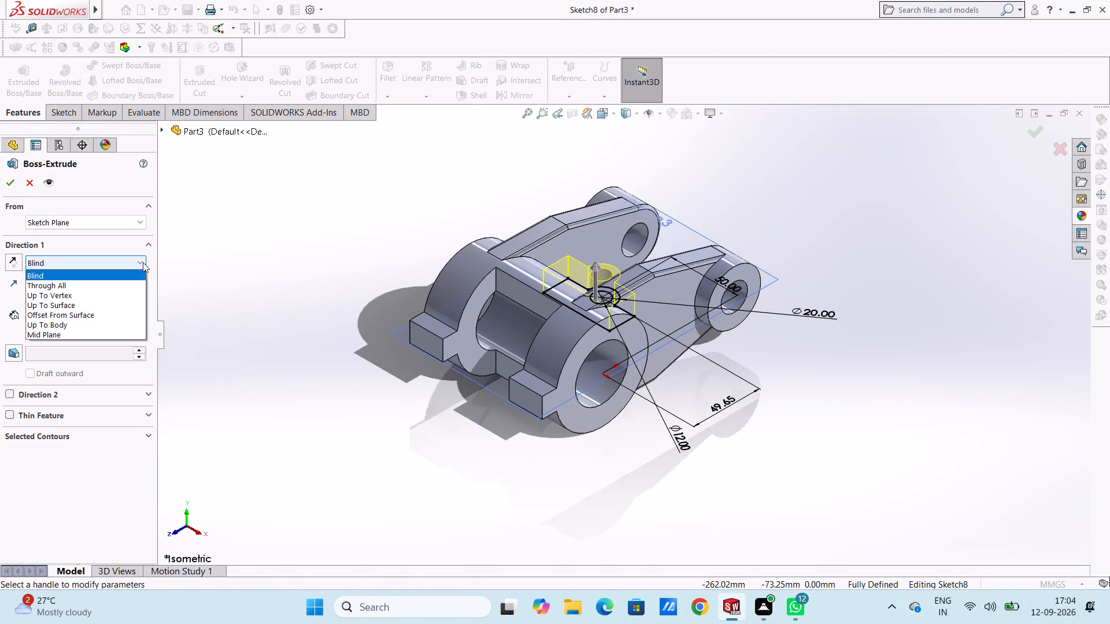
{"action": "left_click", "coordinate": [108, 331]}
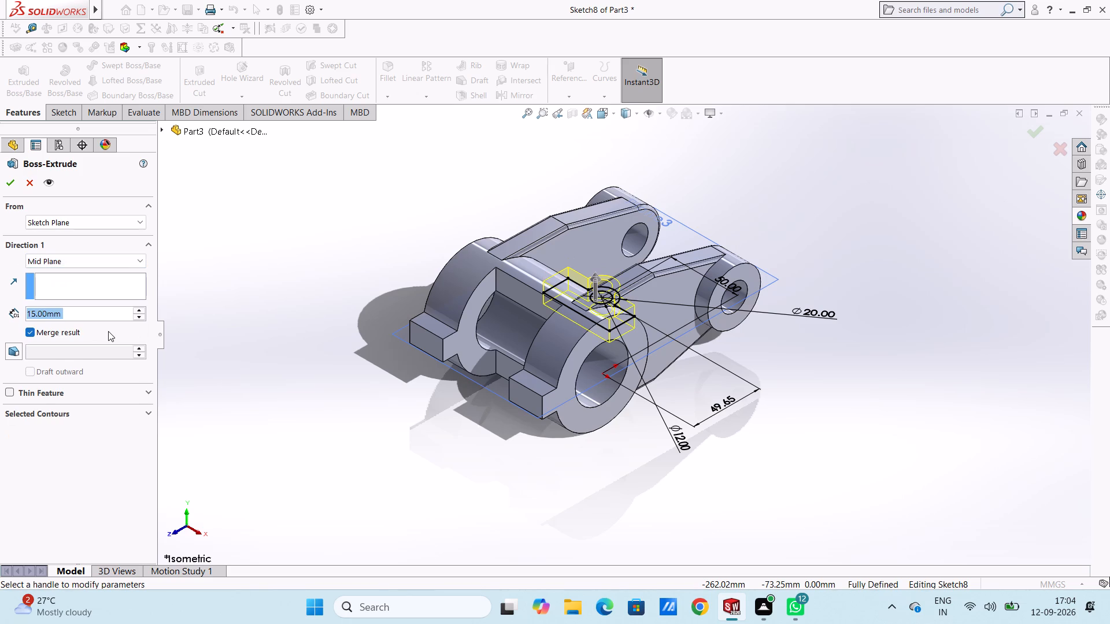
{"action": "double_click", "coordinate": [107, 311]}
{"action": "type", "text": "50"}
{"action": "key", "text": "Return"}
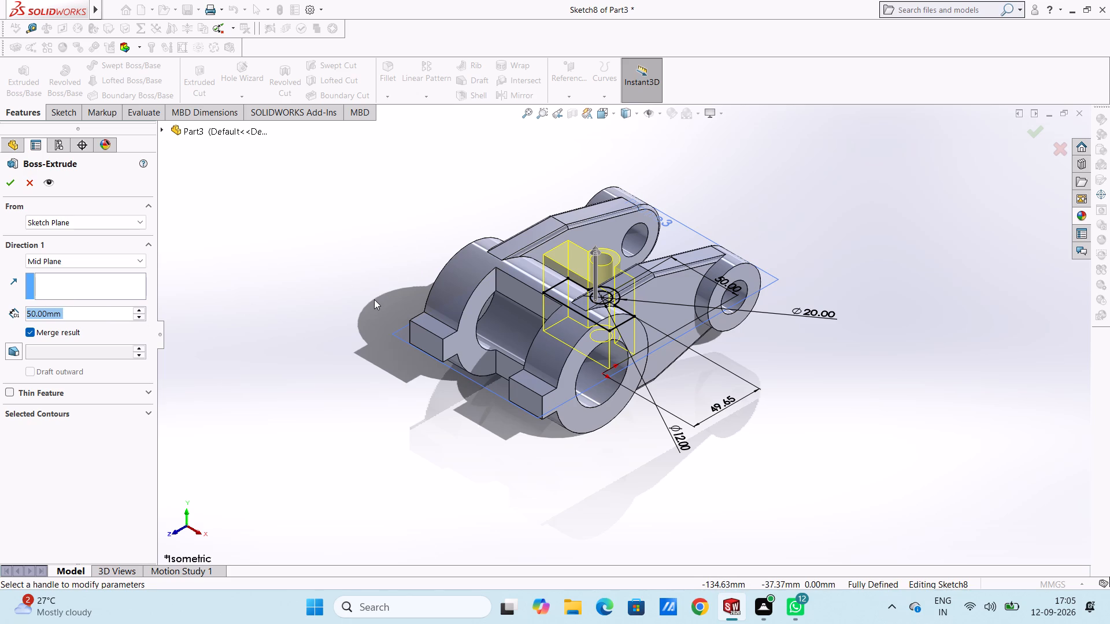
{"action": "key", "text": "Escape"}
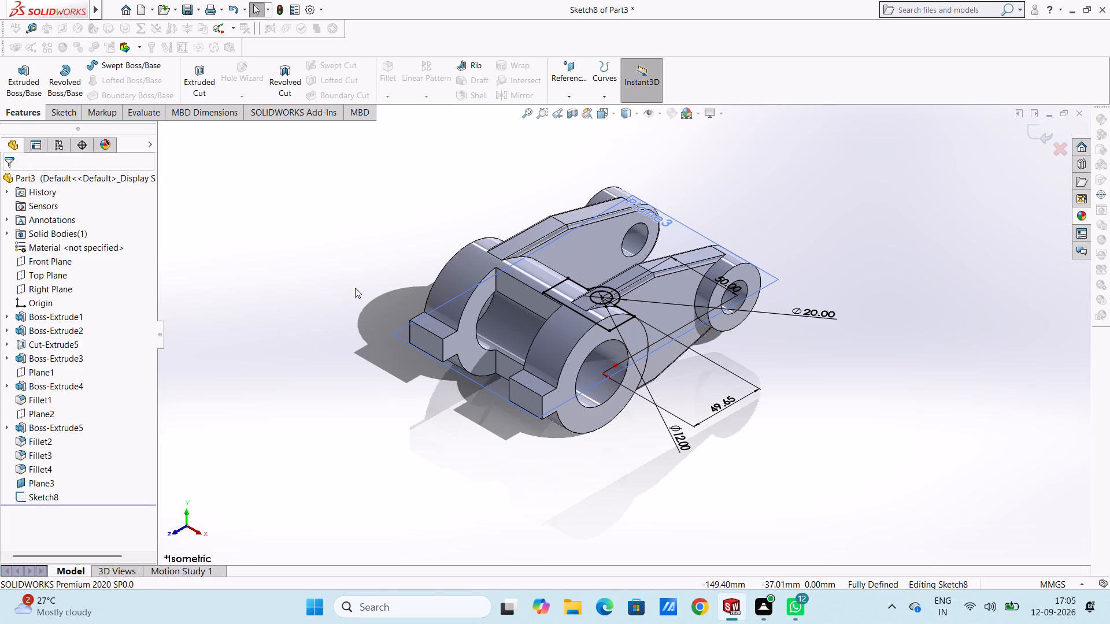
Replace the web outline's closing line with a 50 mm line about 7 mm further onto the cylinder, joined by vertical side lines.
{"action": "key", "text": "ctrl+5"}
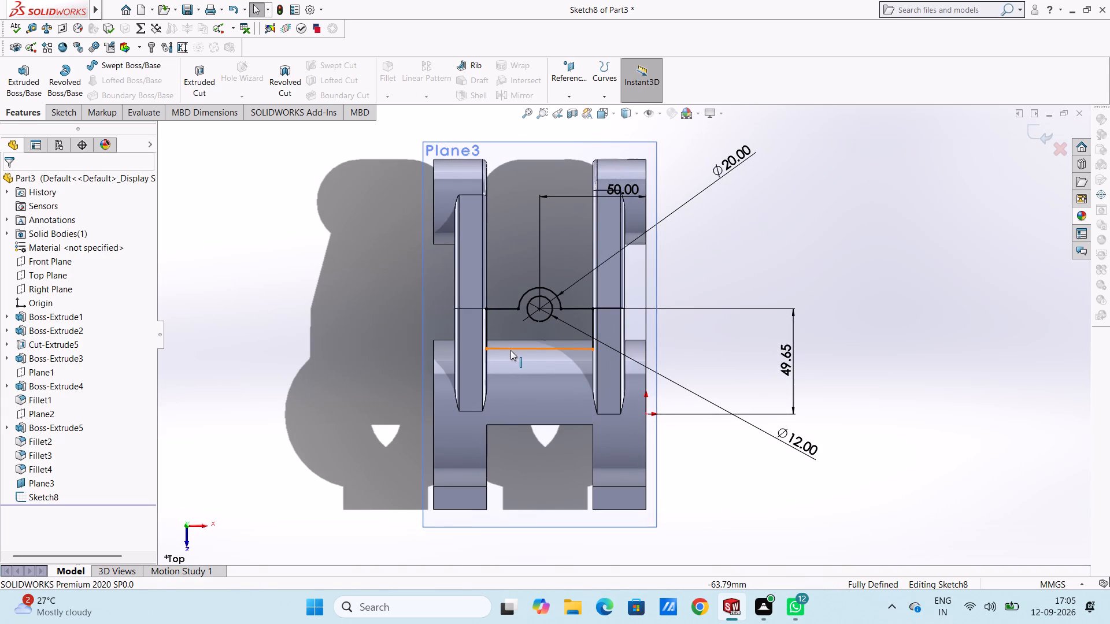
{"action": "left_click", "coordinate": [510, 350]}
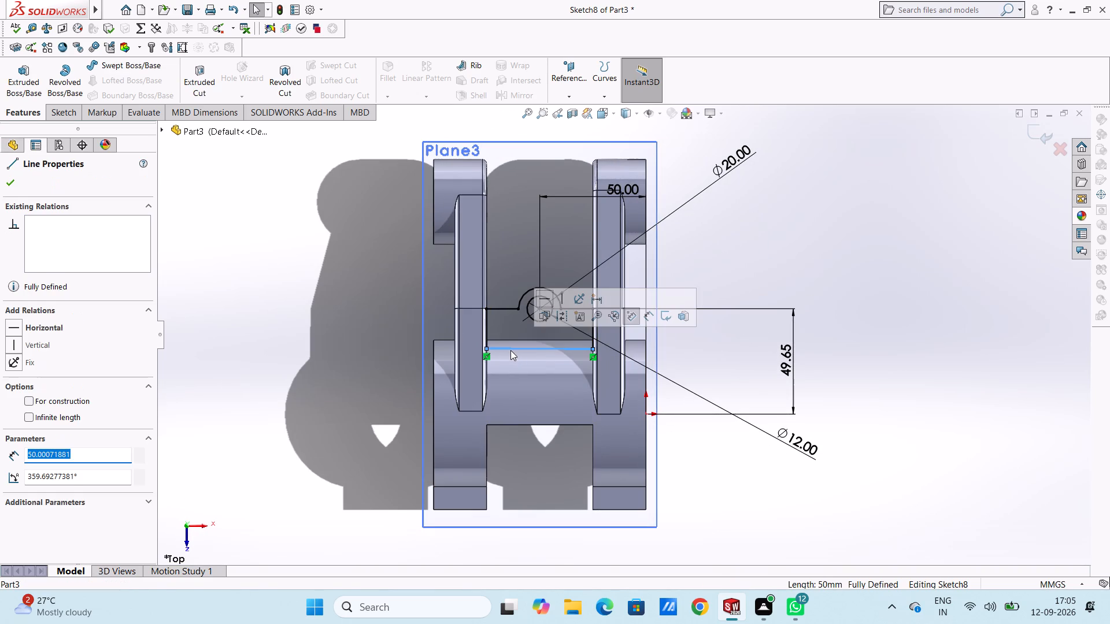
{"action": "key", "text": "Delete"}
{"action": "scroll", "coordinate": [510, 350], "scroll_direction": "down", "scroll_amount": 3, "text": "ctrl"}
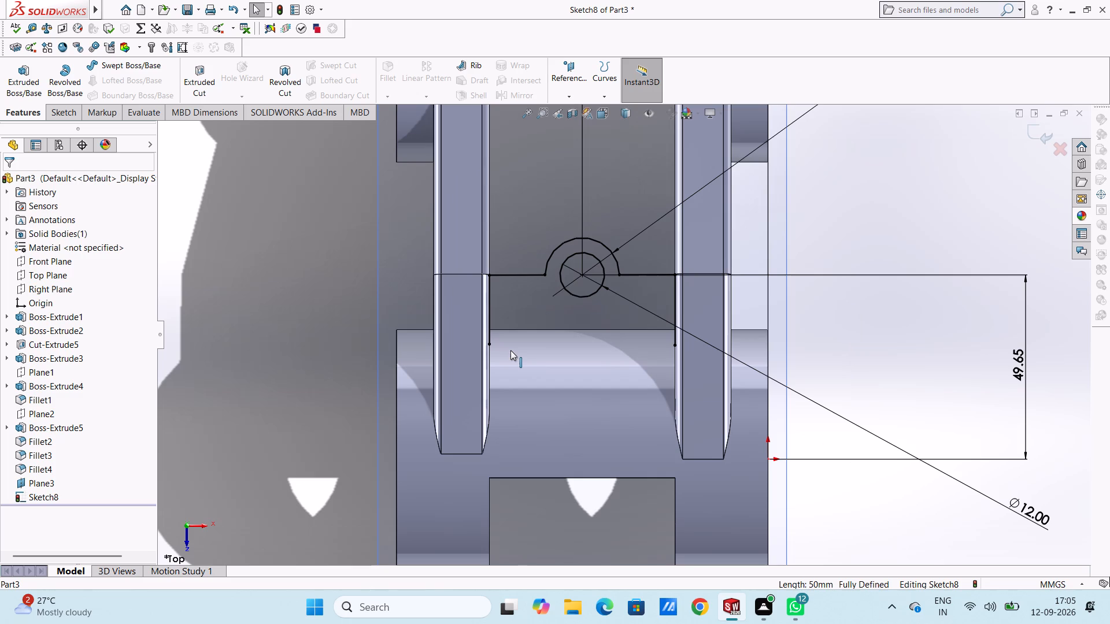
{"action": "key", "text": "l"}
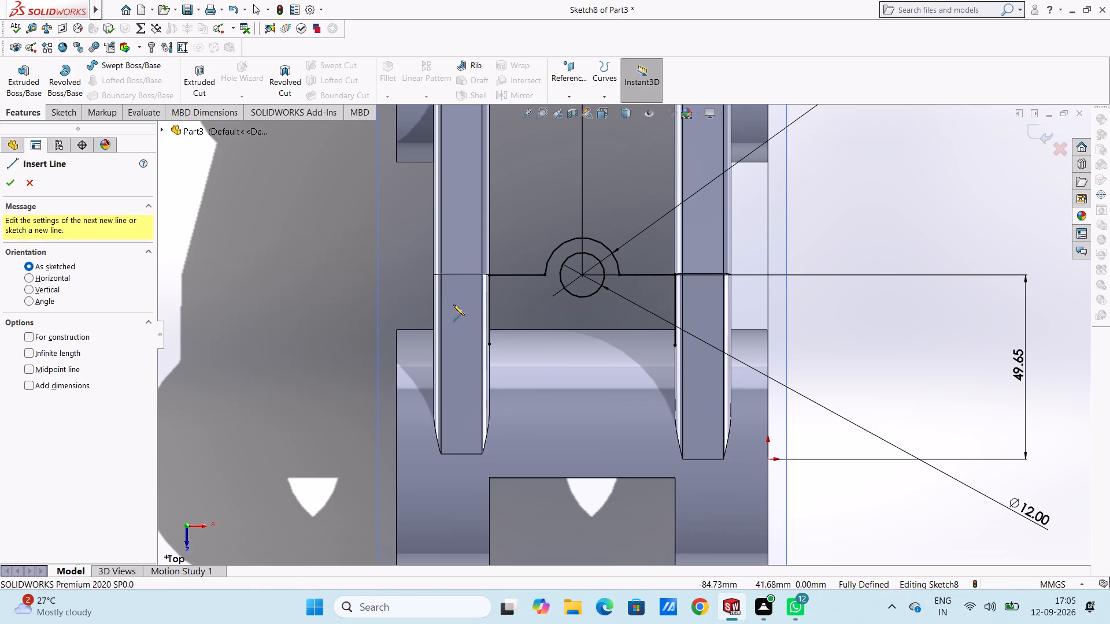
{"action": "left_click", "coordinate": [490, 277]}
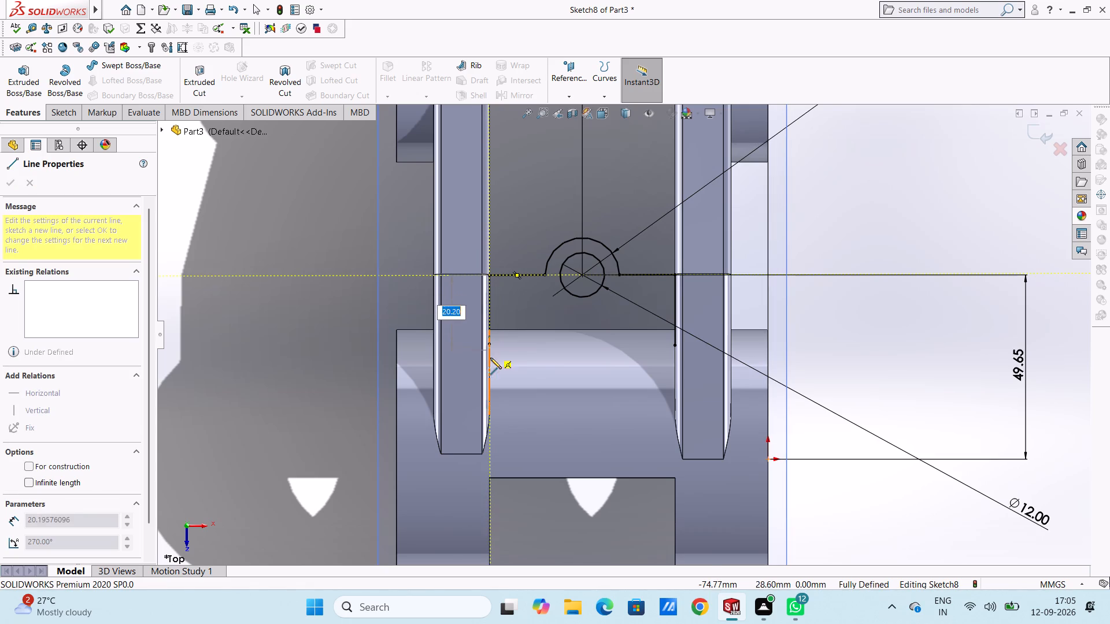
{"action": "left_click", "coordinate": [489, 374]}
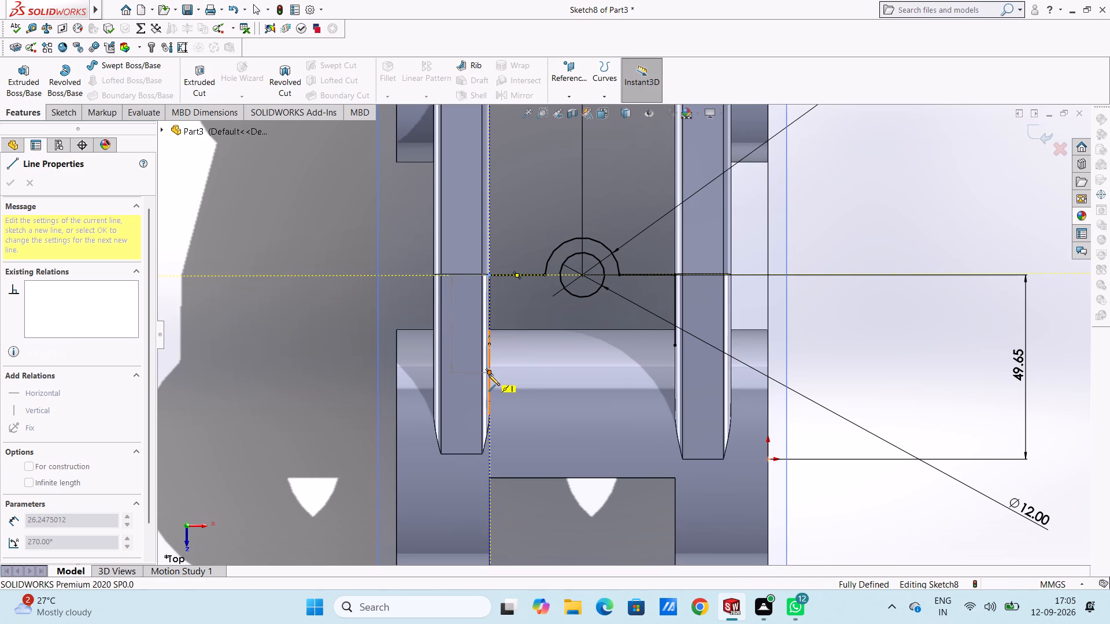
{"action": "left_click", "coordinate": [674, 373]}
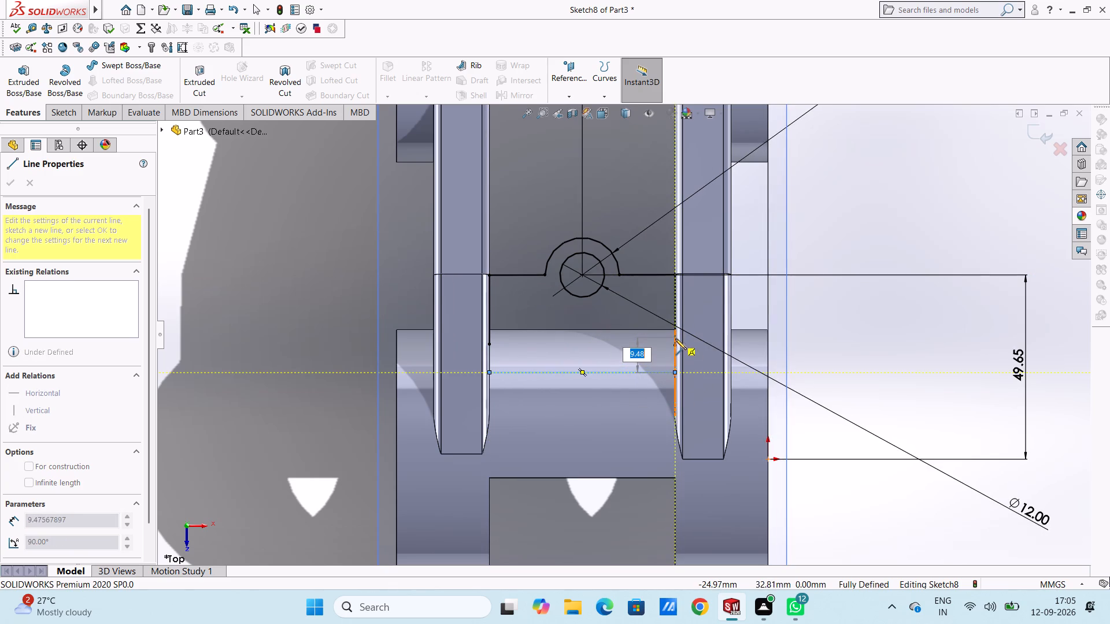
{"action": "left_click", "coordinate": [674, 344]}
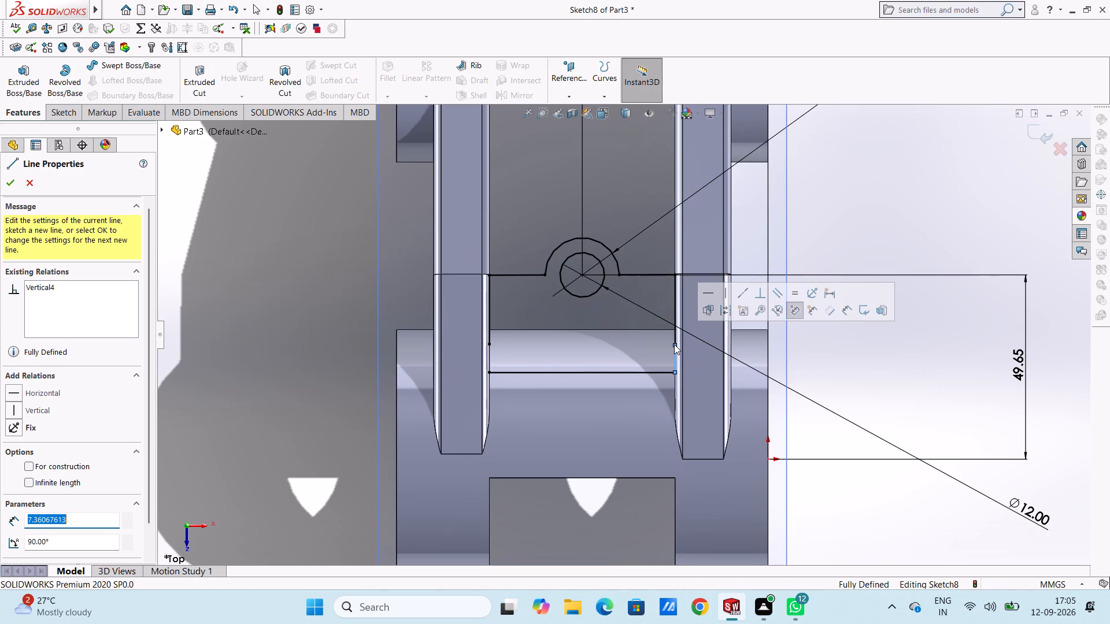
{"action": "key", "text": "Escape"}
{"action": "key", "text": "Escape"}
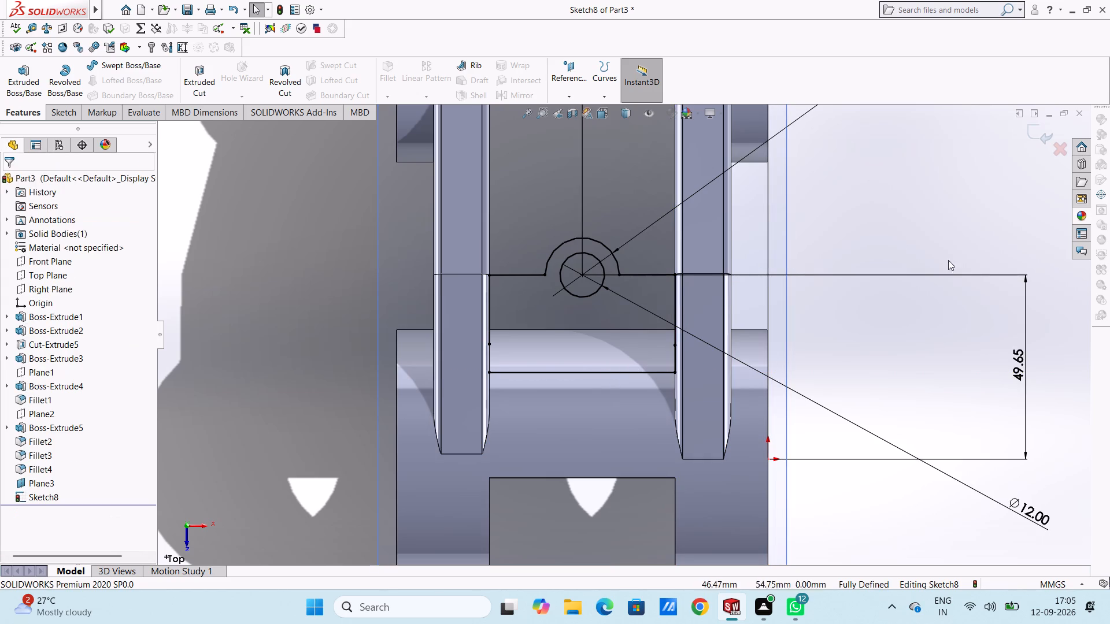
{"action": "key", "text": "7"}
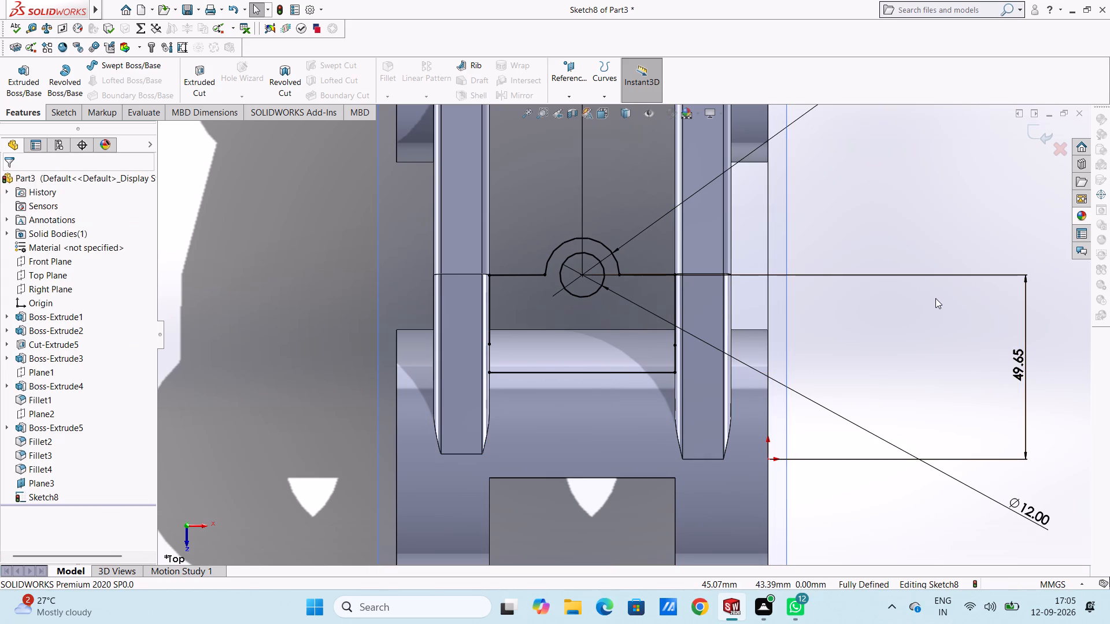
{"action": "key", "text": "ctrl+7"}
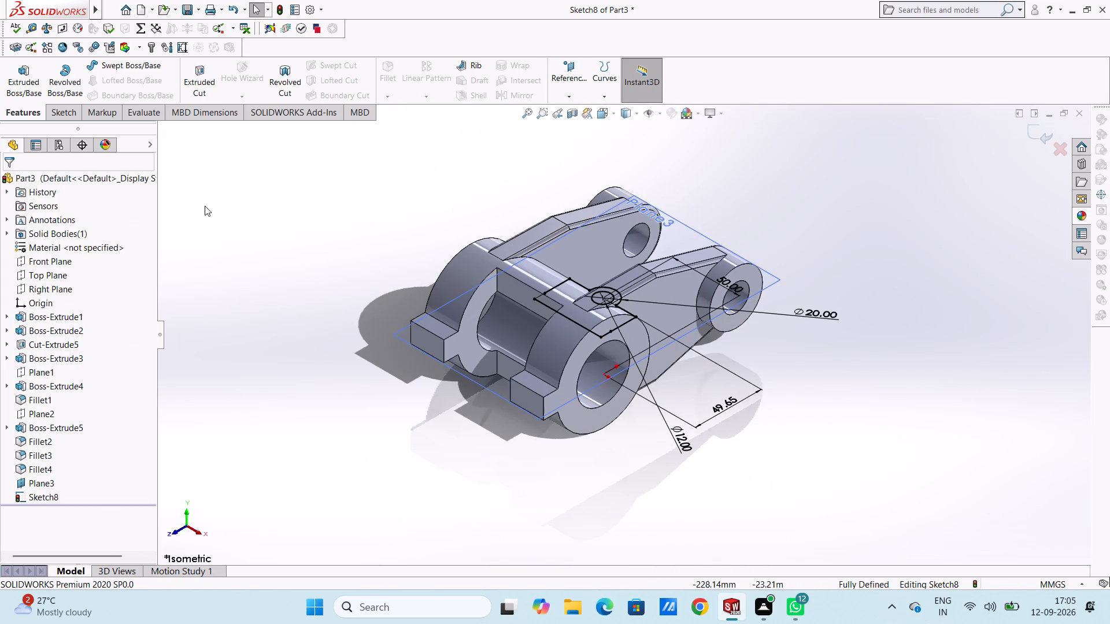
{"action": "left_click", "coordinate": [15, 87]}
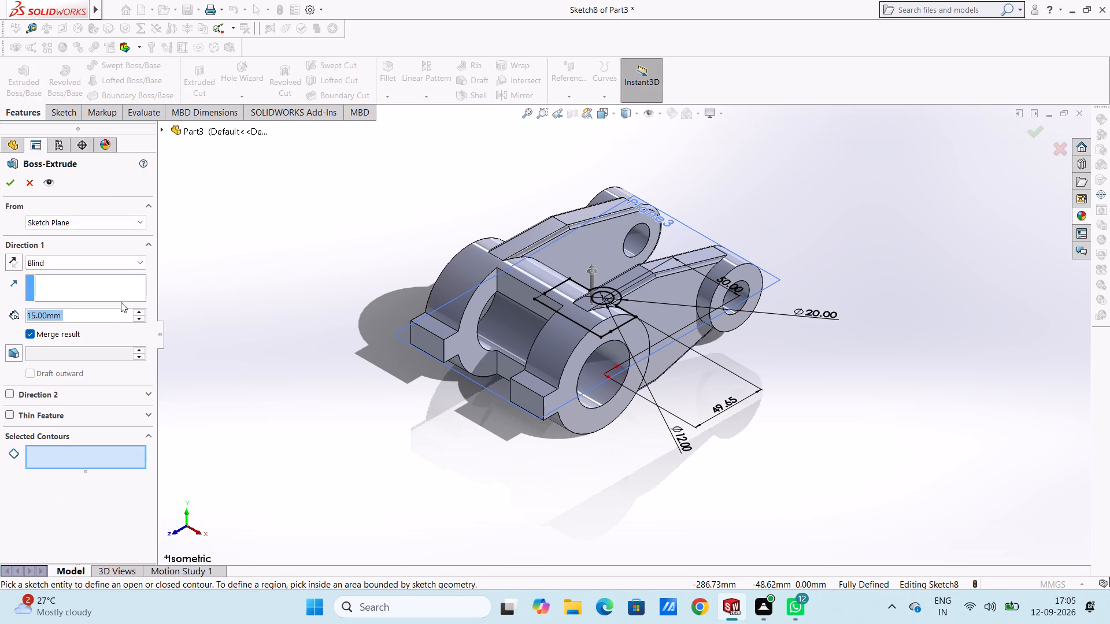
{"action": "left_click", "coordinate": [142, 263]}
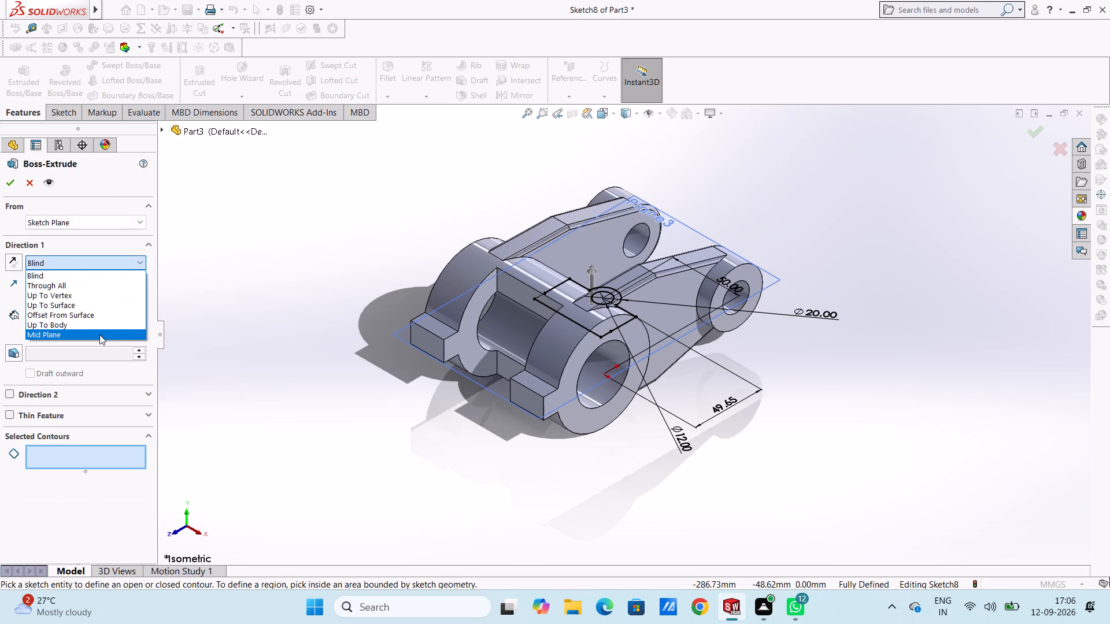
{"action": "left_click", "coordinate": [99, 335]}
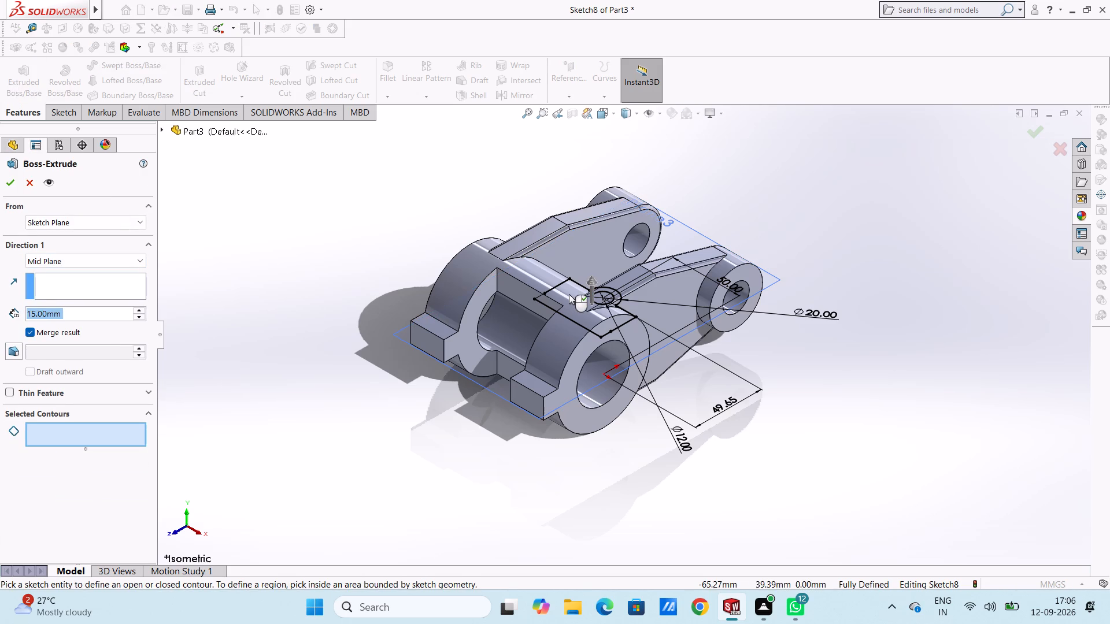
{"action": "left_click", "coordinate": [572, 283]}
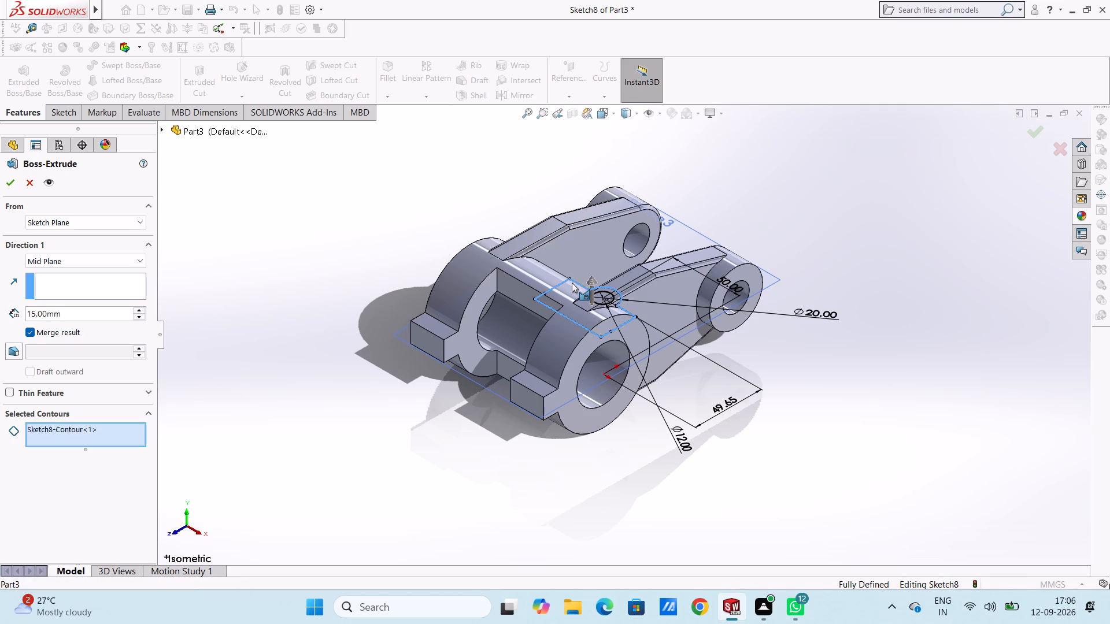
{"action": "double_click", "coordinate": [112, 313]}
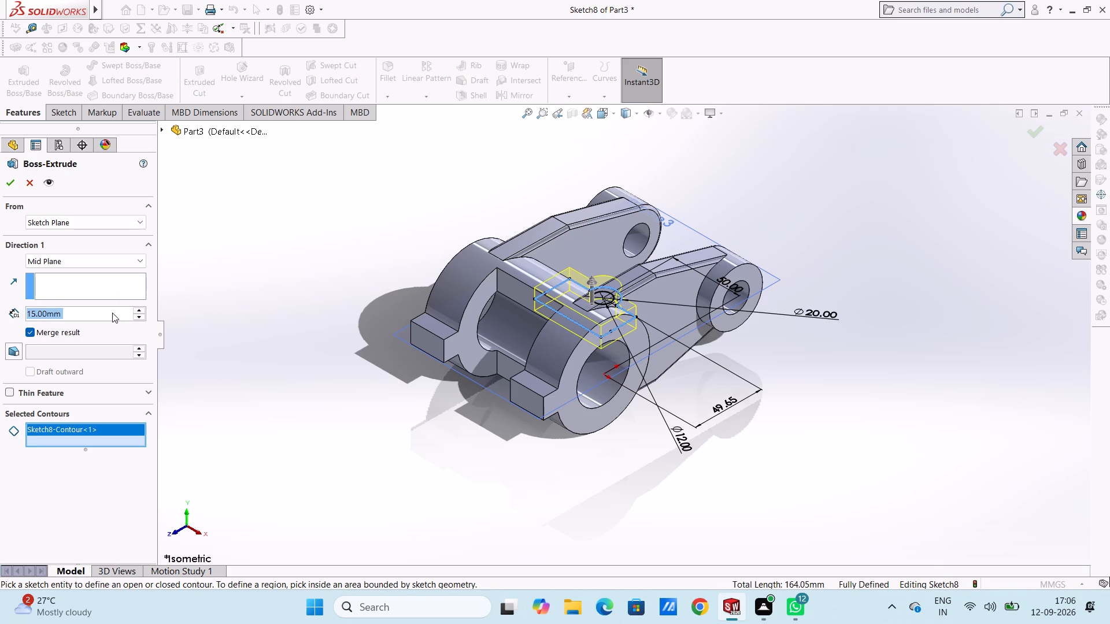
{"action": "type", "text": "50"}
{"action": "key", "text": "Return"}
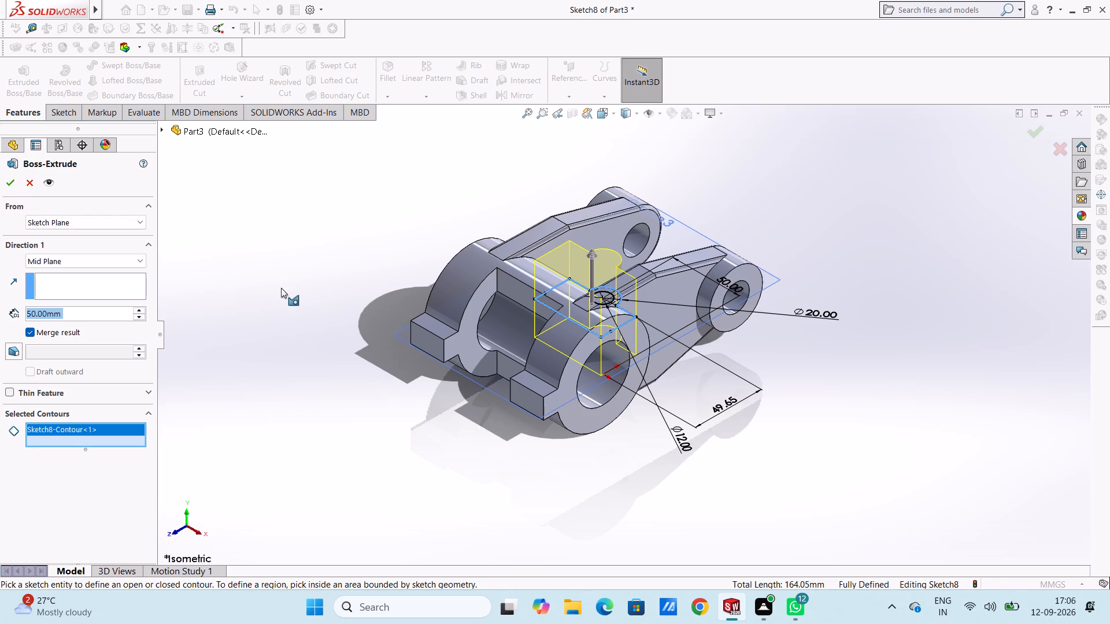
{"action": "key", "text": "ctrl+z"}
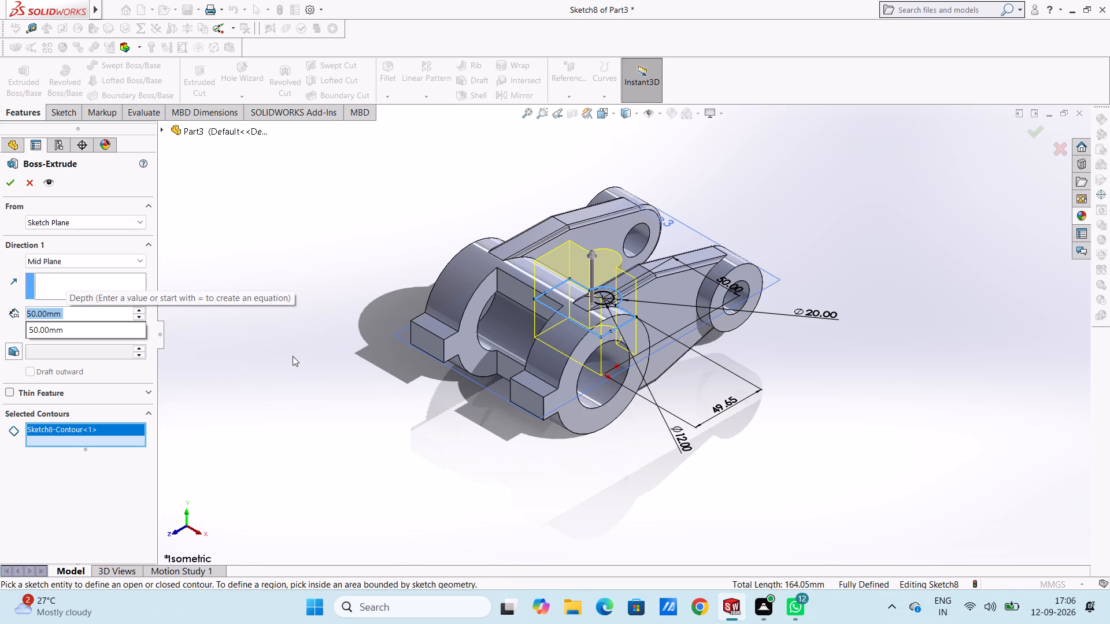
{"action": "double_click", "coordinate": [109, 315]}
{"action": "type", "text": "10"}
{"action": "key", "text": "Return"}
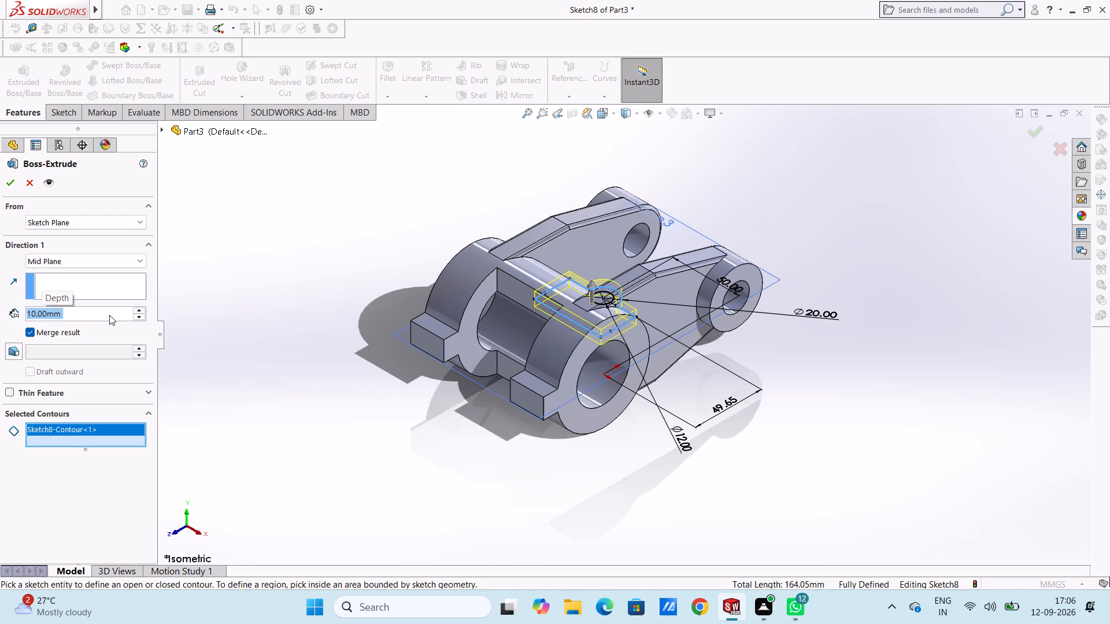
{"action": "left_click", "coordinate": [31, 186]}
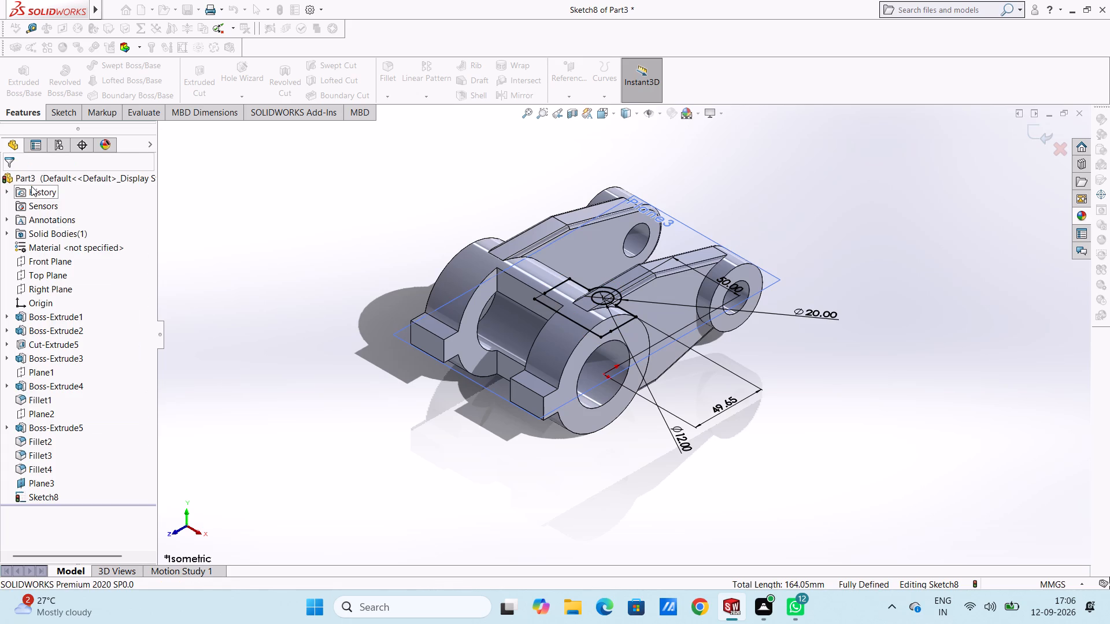
Extrude the web-and-boss profile, excluding the inner hole circle, 50 mm as a Mid Plane boss merged with the body.
{"action": "key", "text": "ctrl+5"}
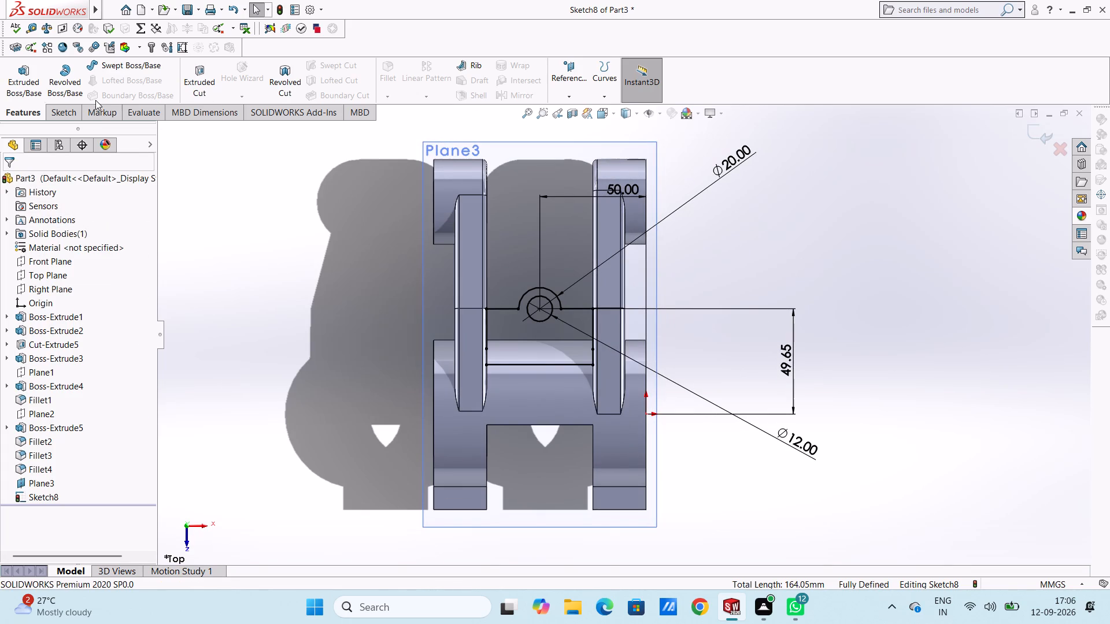
{"action": "left_click", "coordinate": [23, 84]}
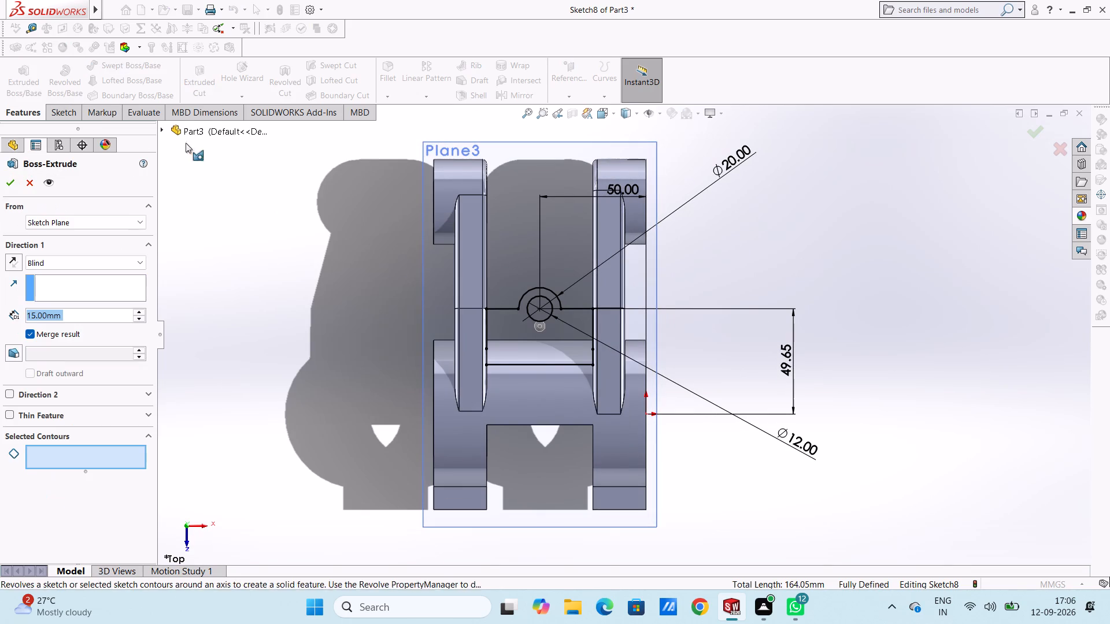
{"action": "left_click", "coordinate": [515, 326]}
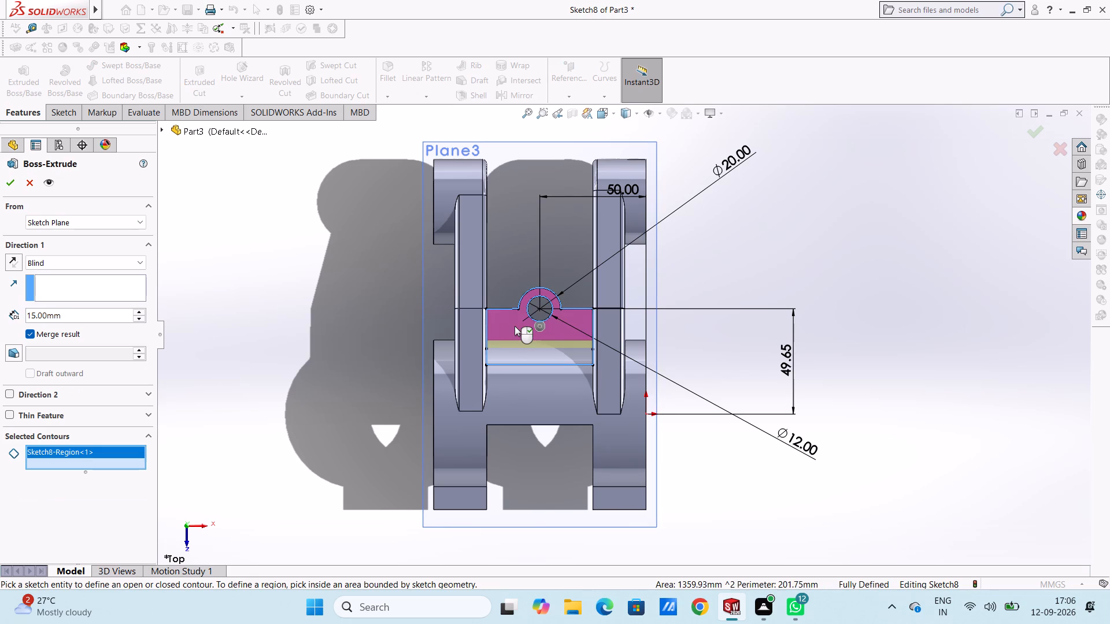
{"action": "right_click", "coordinate": [338, 352]}
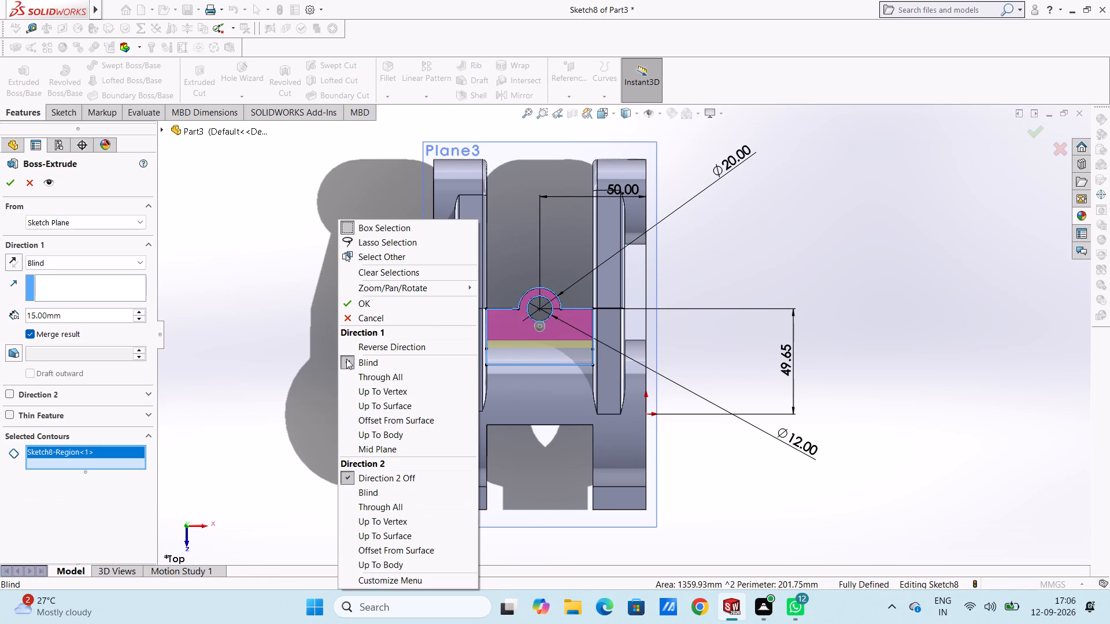
{"action": "left_click", "coordinate": [389, 285]}
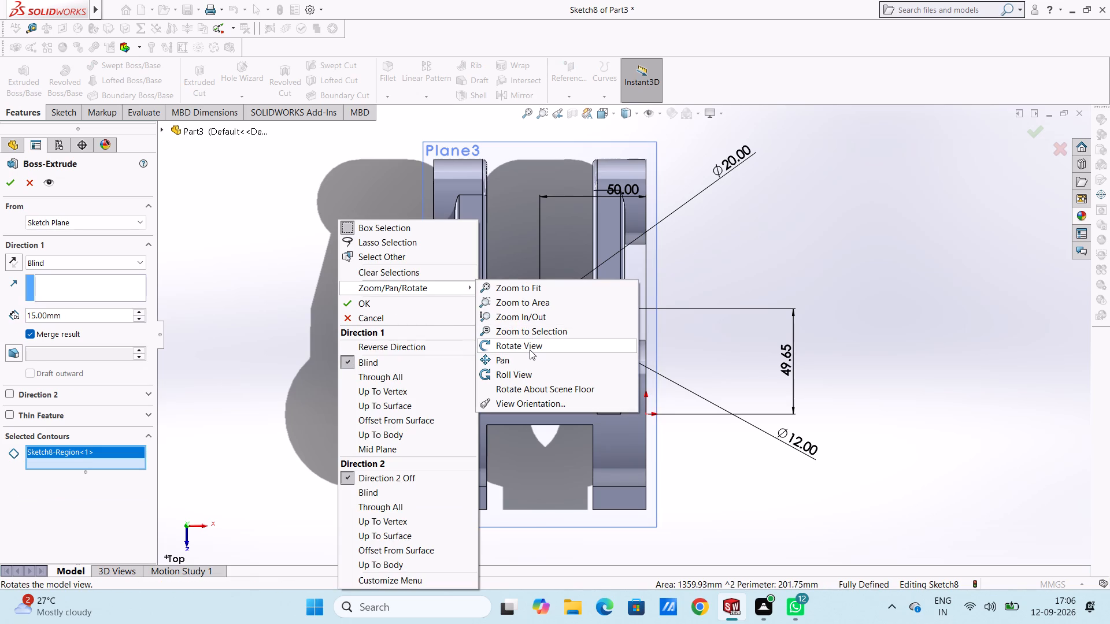
{"action": "left_click", "coordinate": [529, 348]}
{"action": "left_click_drag", "start_coordinate": [288, 376], "coordinate": [282, 371]}
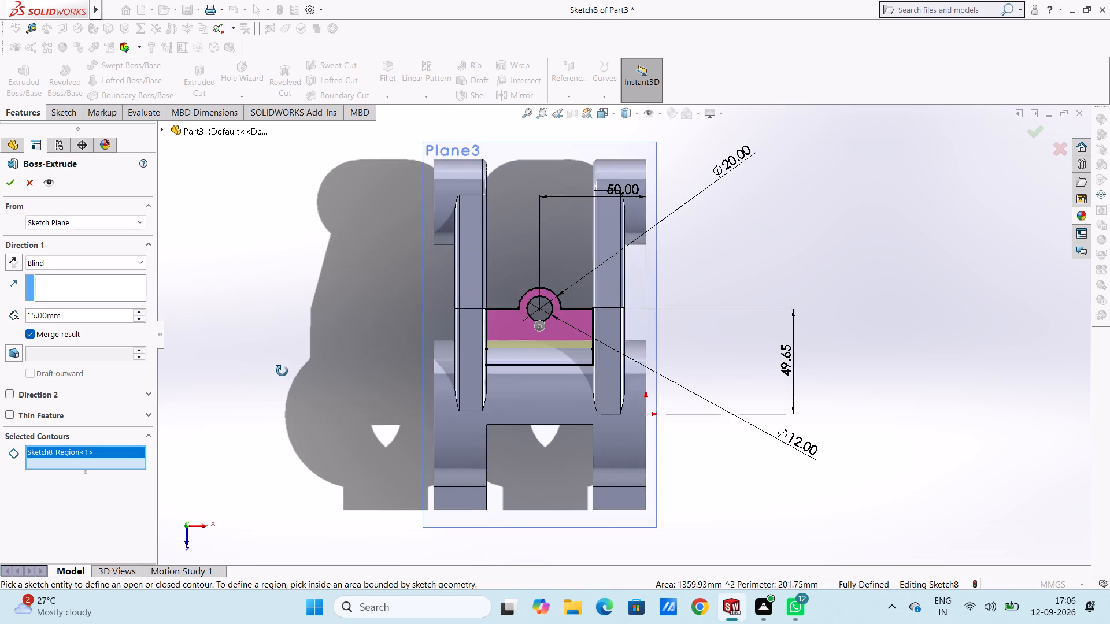
{"action": "left_click_drag", "start_coordinate": [282, 371], "coordinate": [232, 302]}
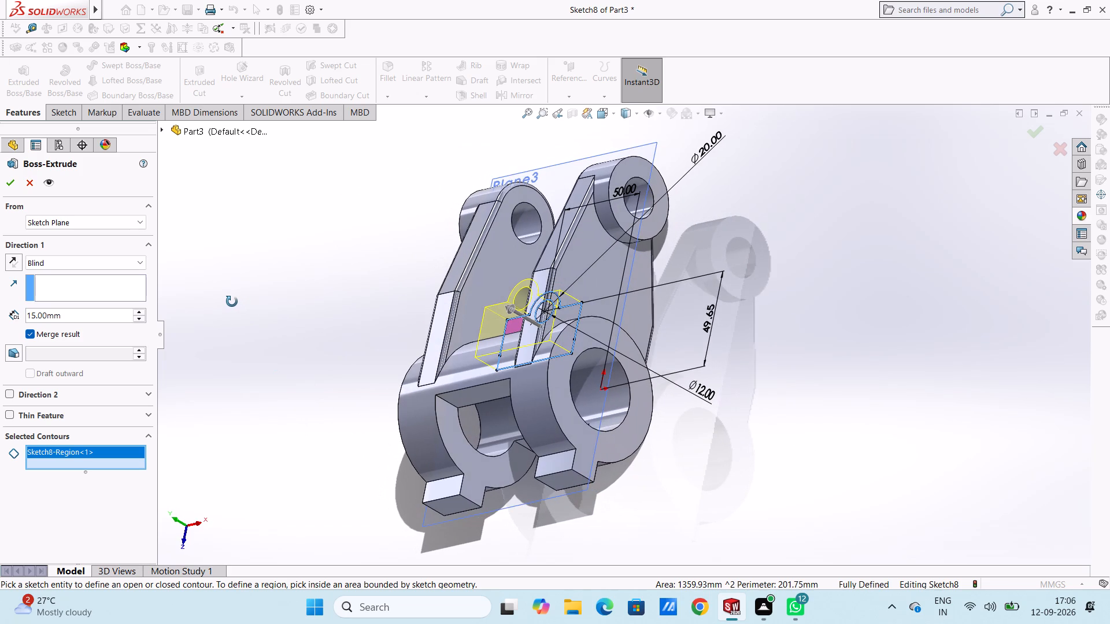
{"action": "key", "text": "Escape"}
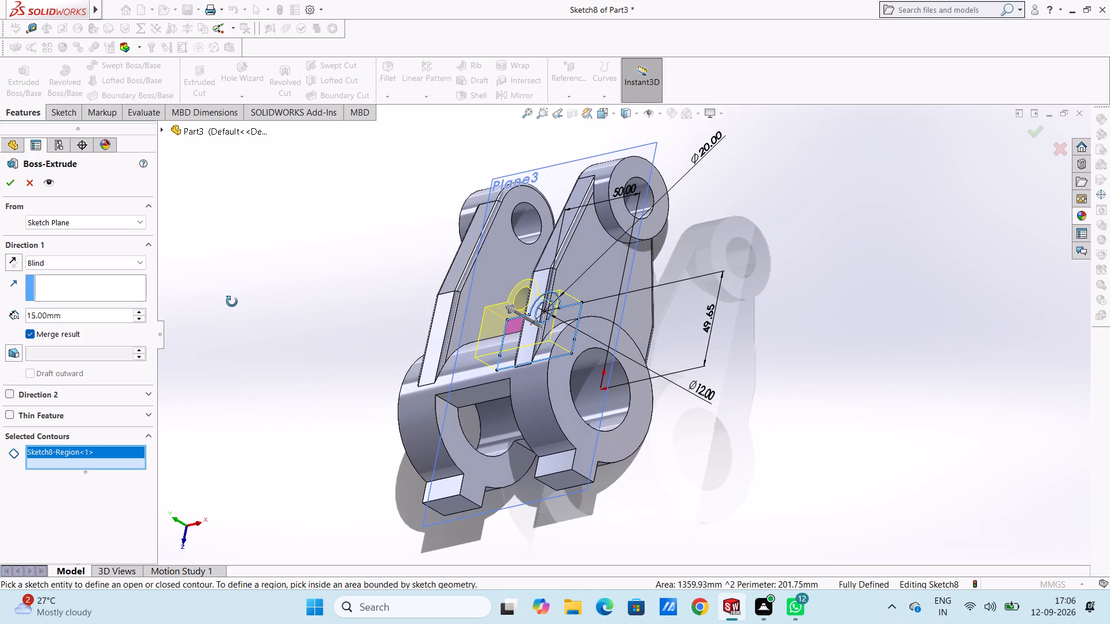
{"action": "left_click", "coordinate": [140, 224]}
{"action": "left_click", "coordinate": [205, 267]}
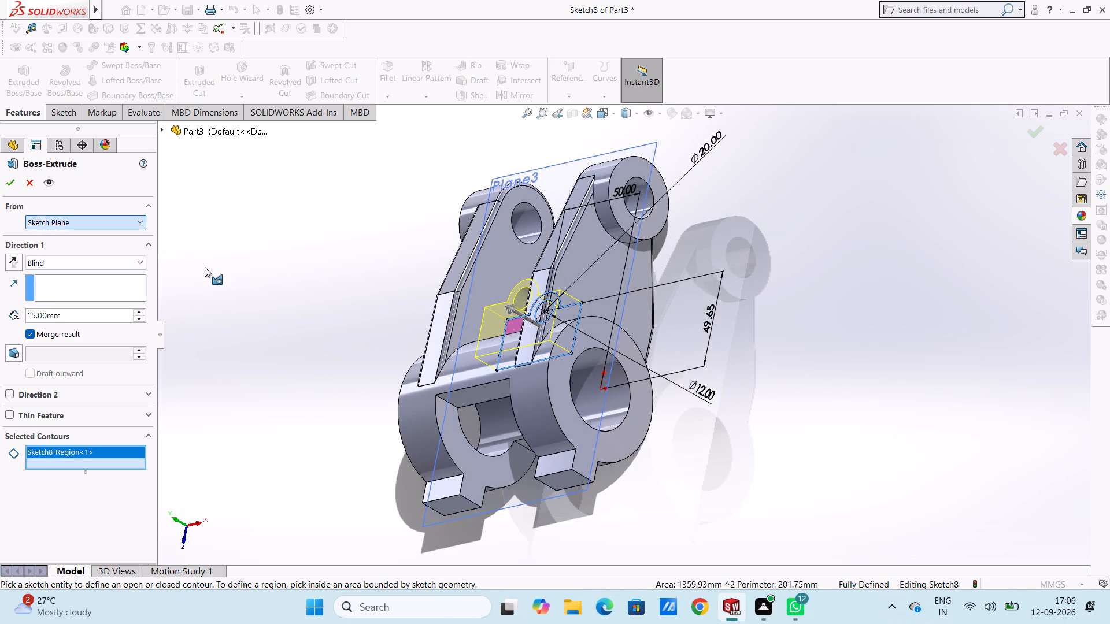
{"action": "left_click", "coordinate": [144, 261]}
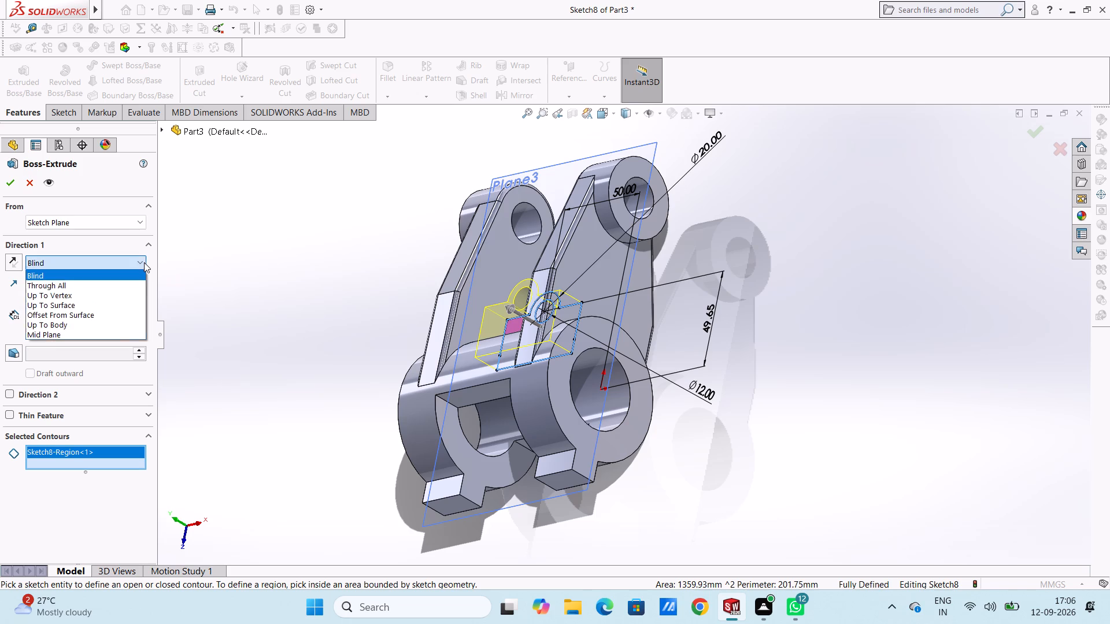
{"action": "left_click", "coordinate": [113, 333]}
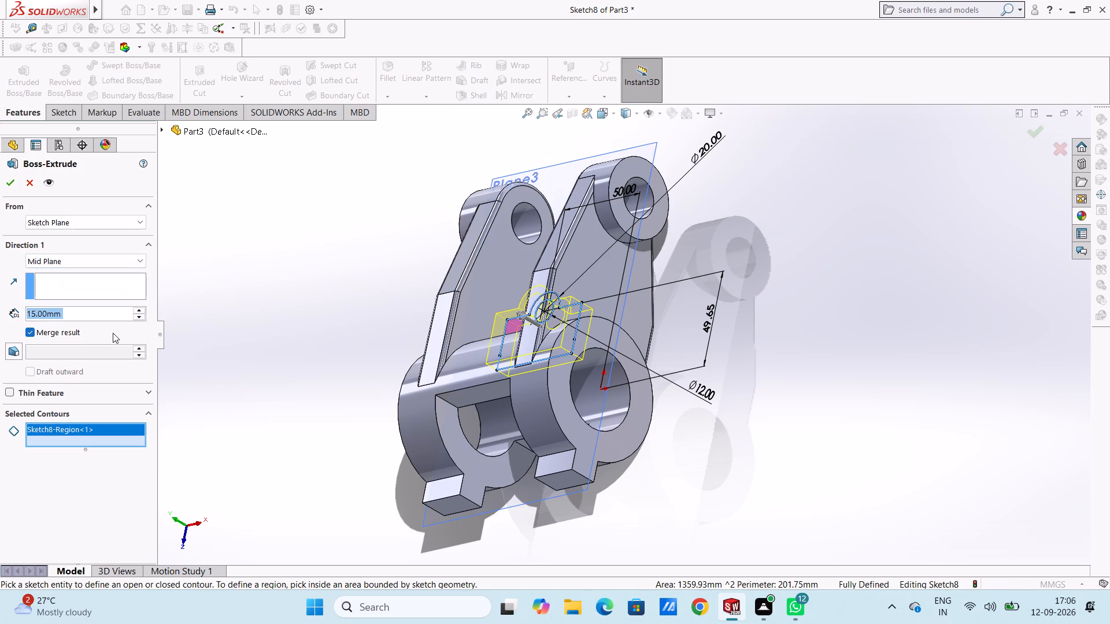
{"action": "type", "text": "50"}
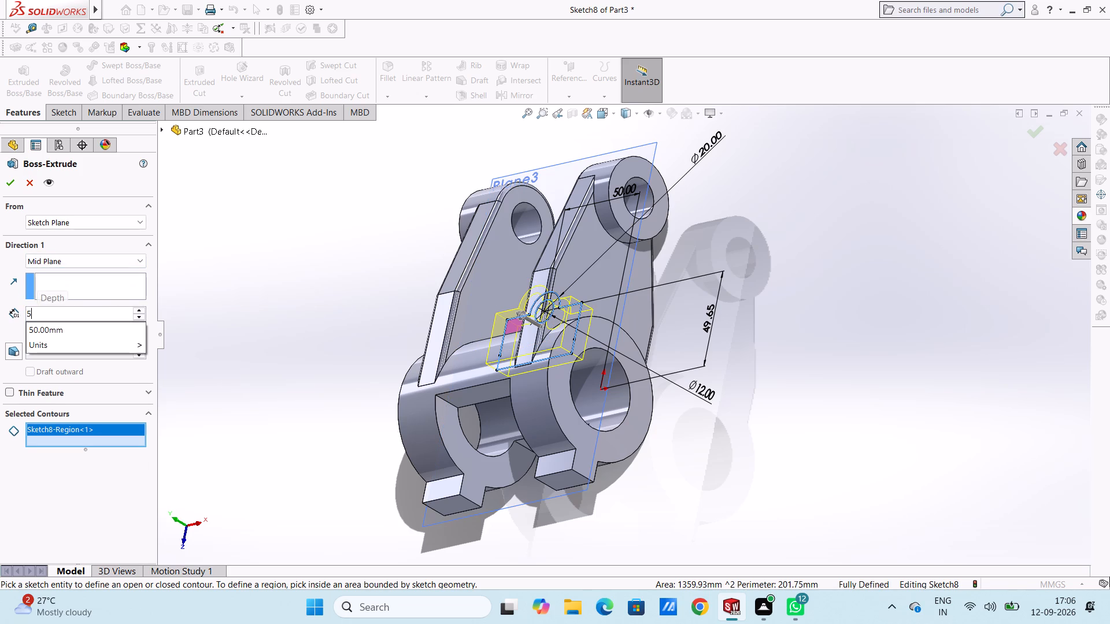
{"action": "key", "text": "Return"}
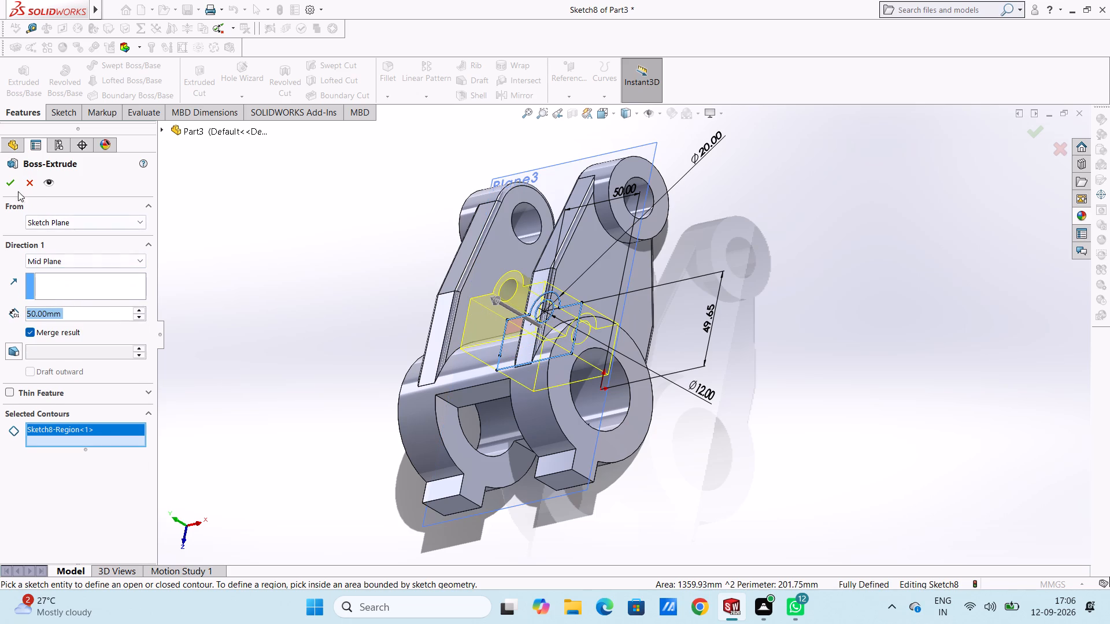
{"action": "left_click", "coordinate": [13, 185]}
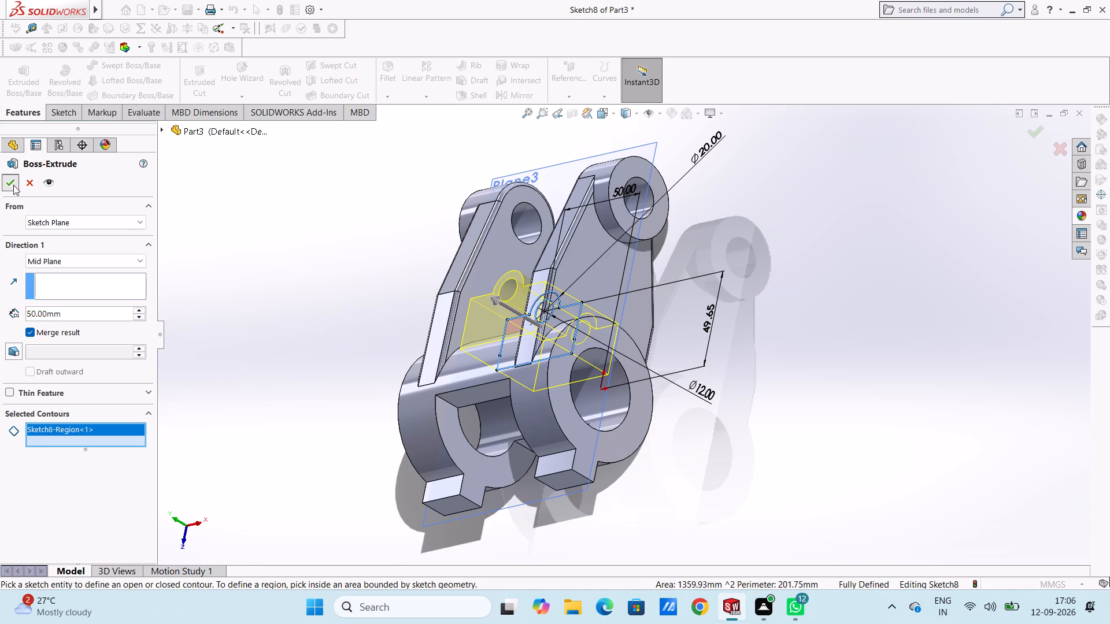
{"action": "left_click", "coordinate": [359, 316]}
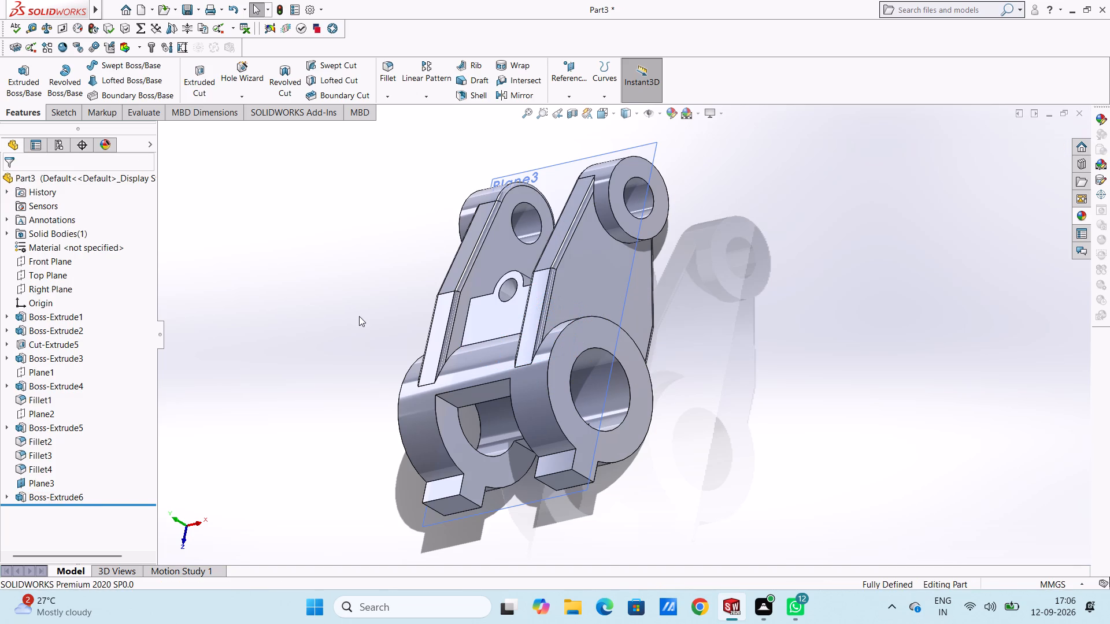
Hide the reference plane Plane3 that runs through the web.
{"action": "key", "text": "ctrl+7"}
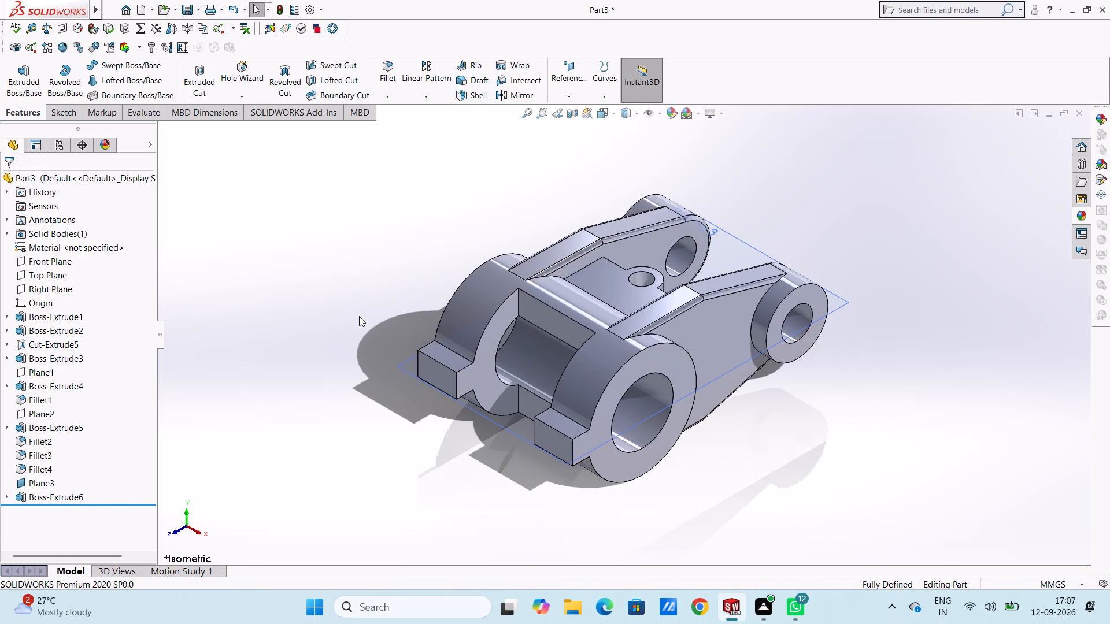
{"action": "key", "text": "ctrl+5"}
{"action": "key", "text": "ctrl+6"}
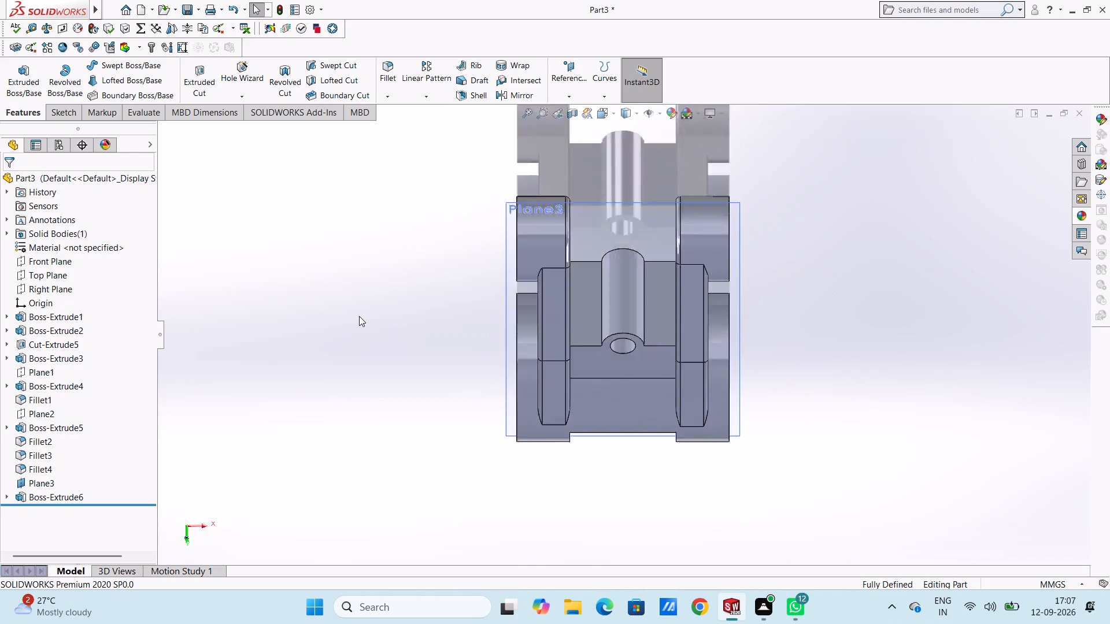
{"action": "key", "text": "ctrl+7"}
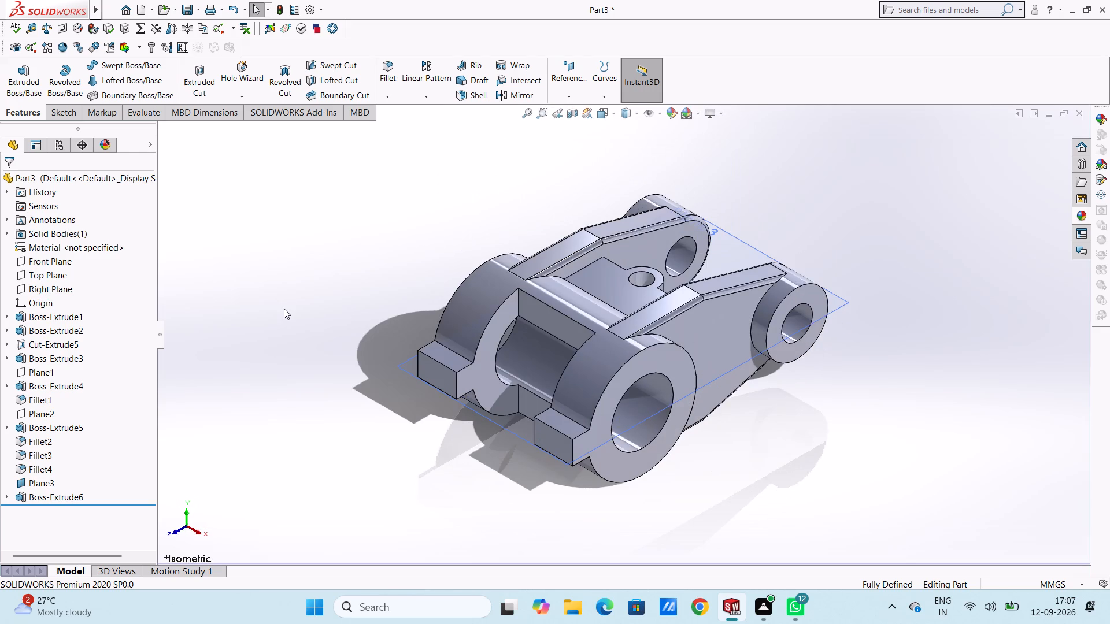
{"action": "left_click", "coordinate": [284, 309]}
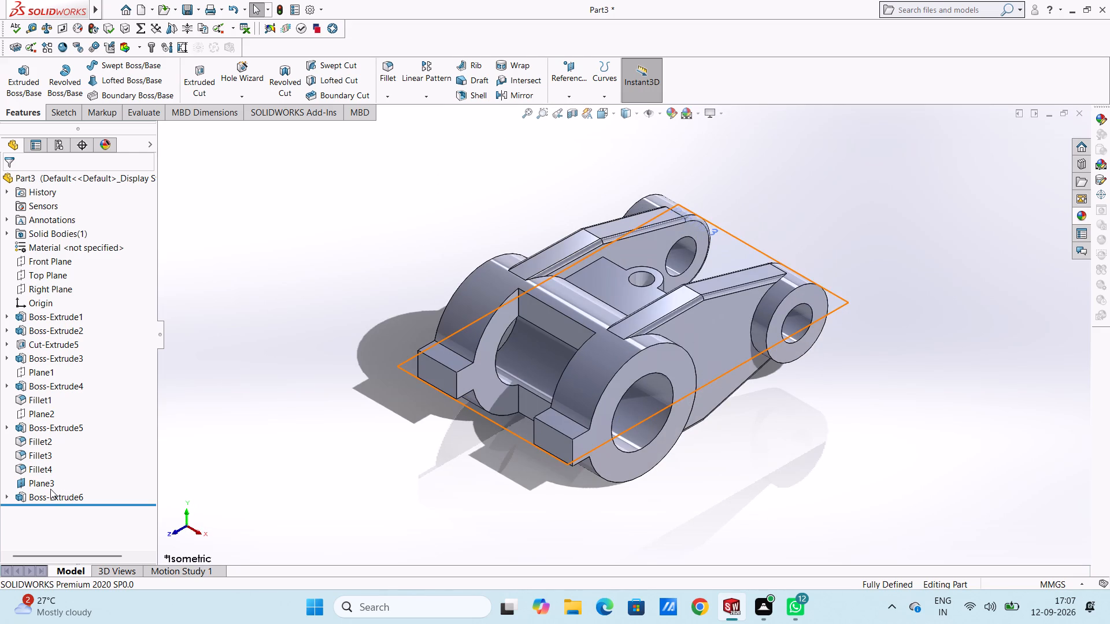
{"action": "left_click", "coordinate": [50, 489]}
{"action": "left_click", "coordinate": [76, 469]}
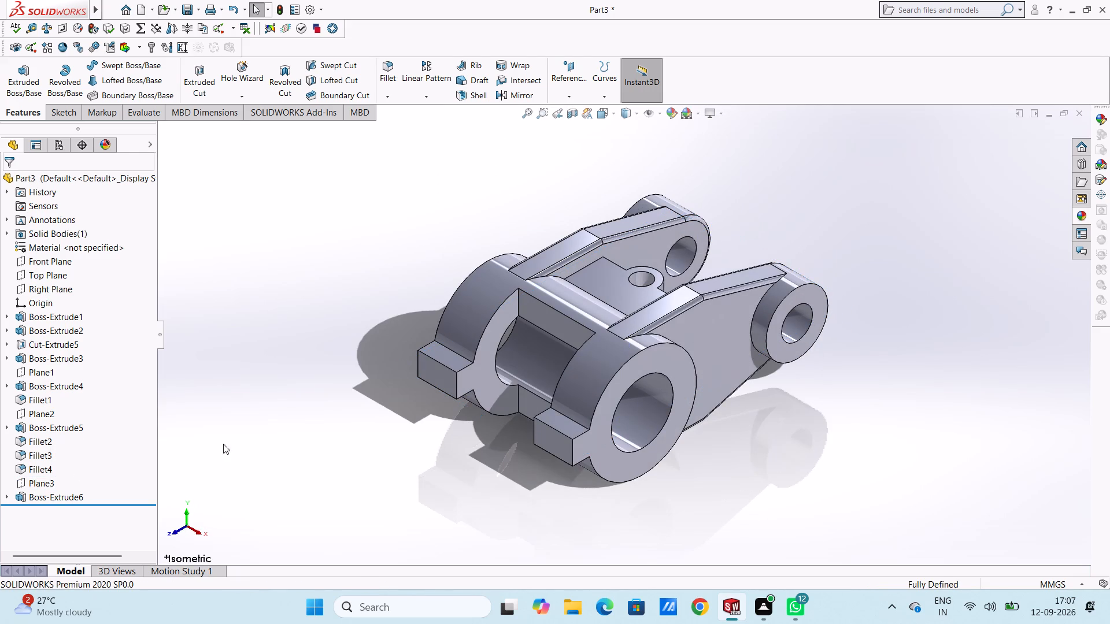
Examine the part from all sides, checking the web and its holed boss between the two arms.
{"action": "left_click", "coordinate": [288, 421]}
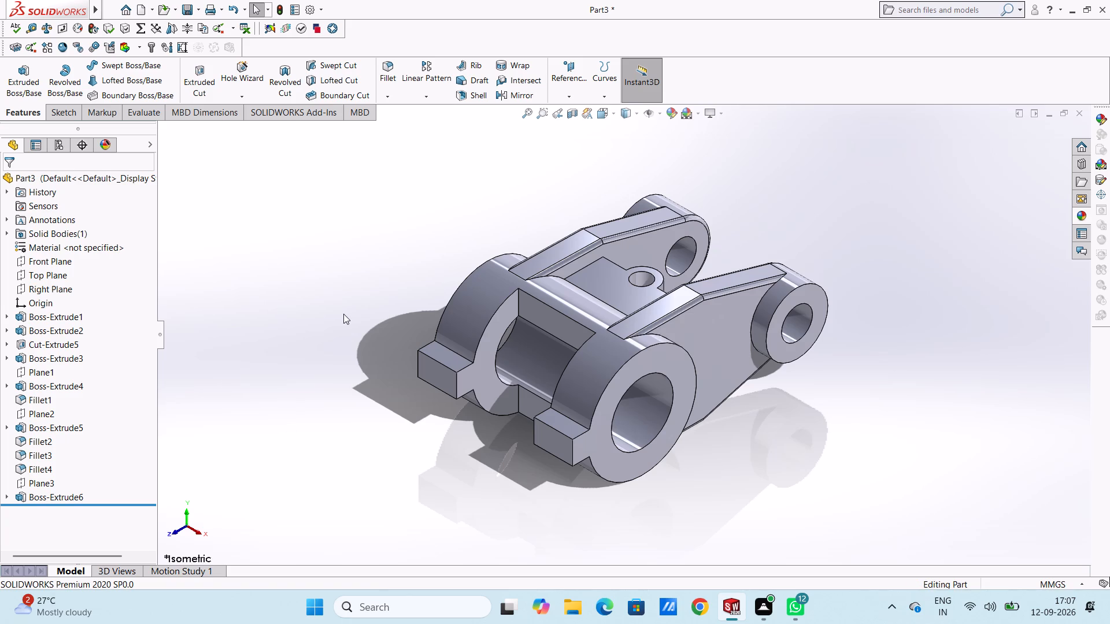
{"action": "right_click", "coordinate": [356, 271]}
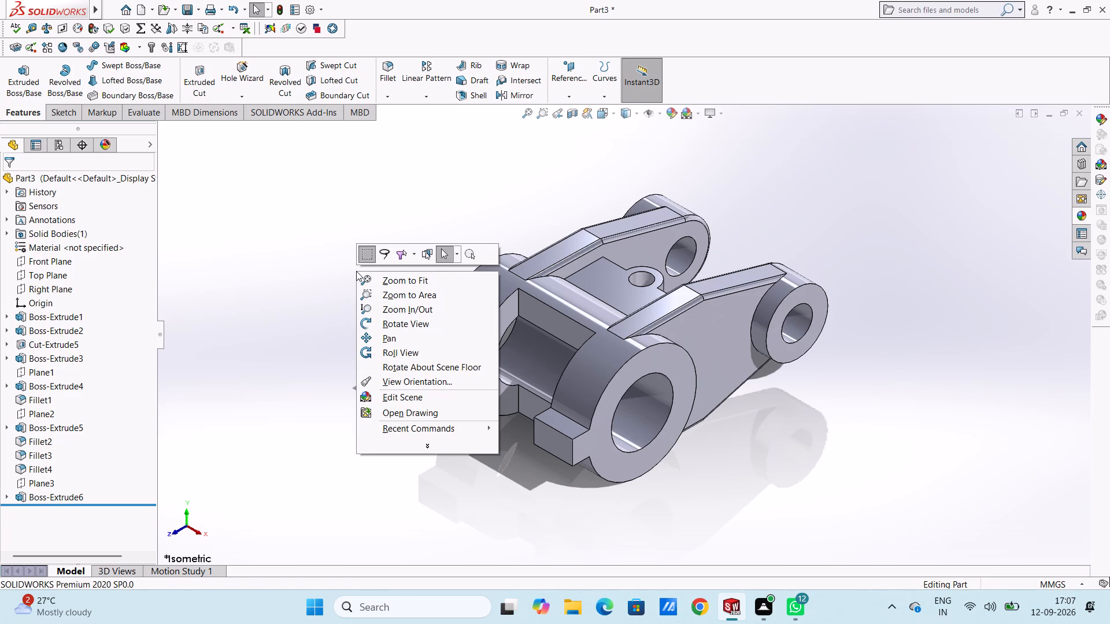
{"action": "left_click", "coordinate": [397, 321]}
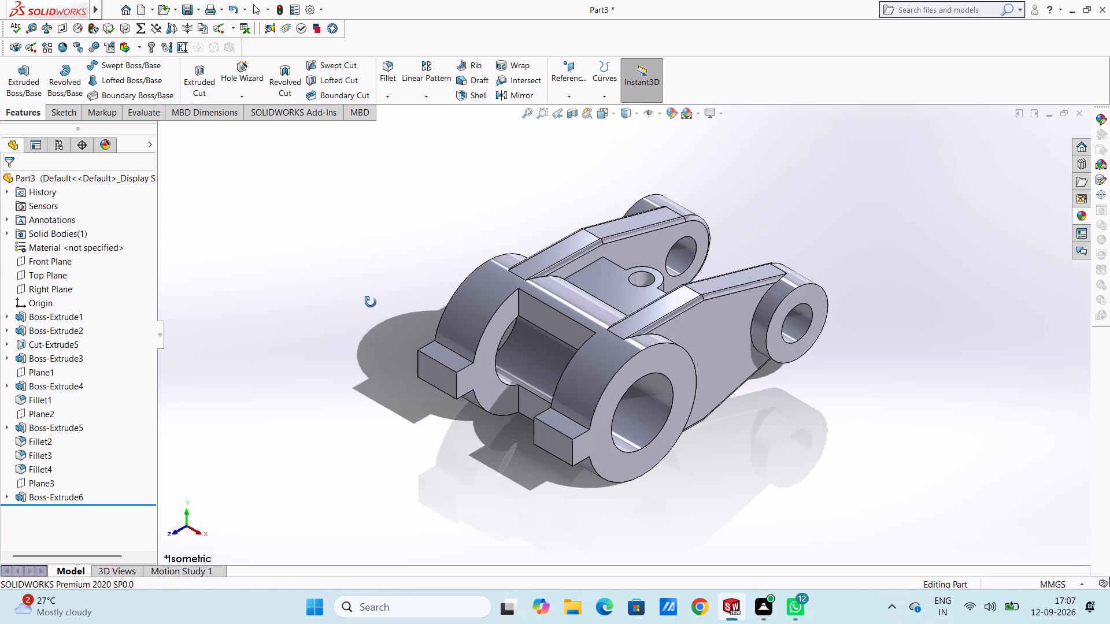
{"action": "left_click_drag", "start_coordinate": [369, 302], "coordinate": [293, 216]}
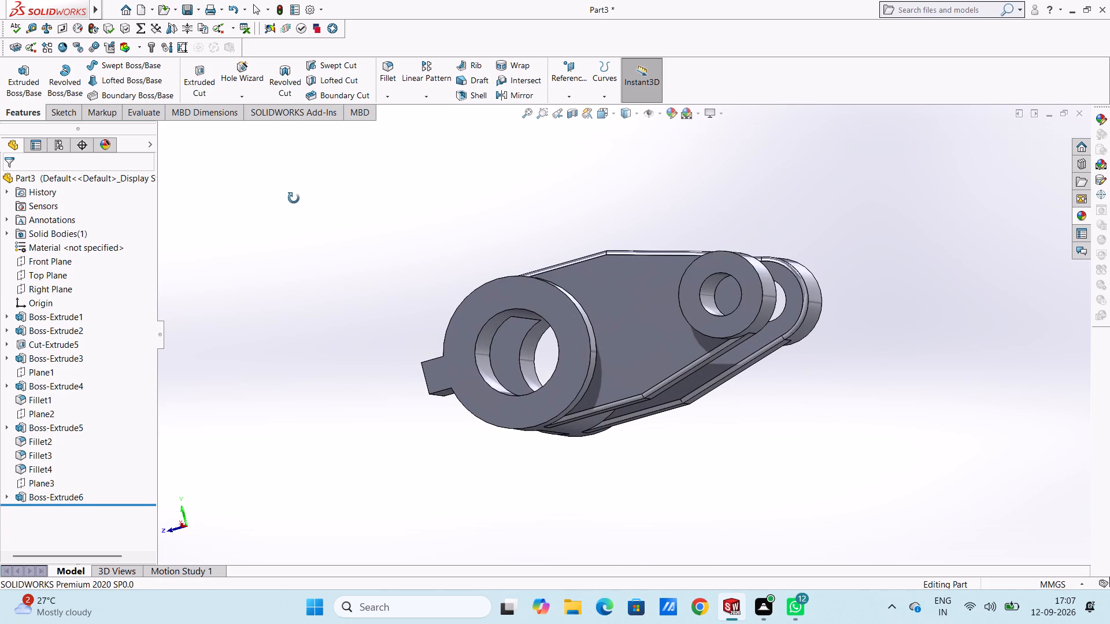
{"action": "left_click_drag", "start_coordinate": [420, 469], "coordinate": [399, 418]}
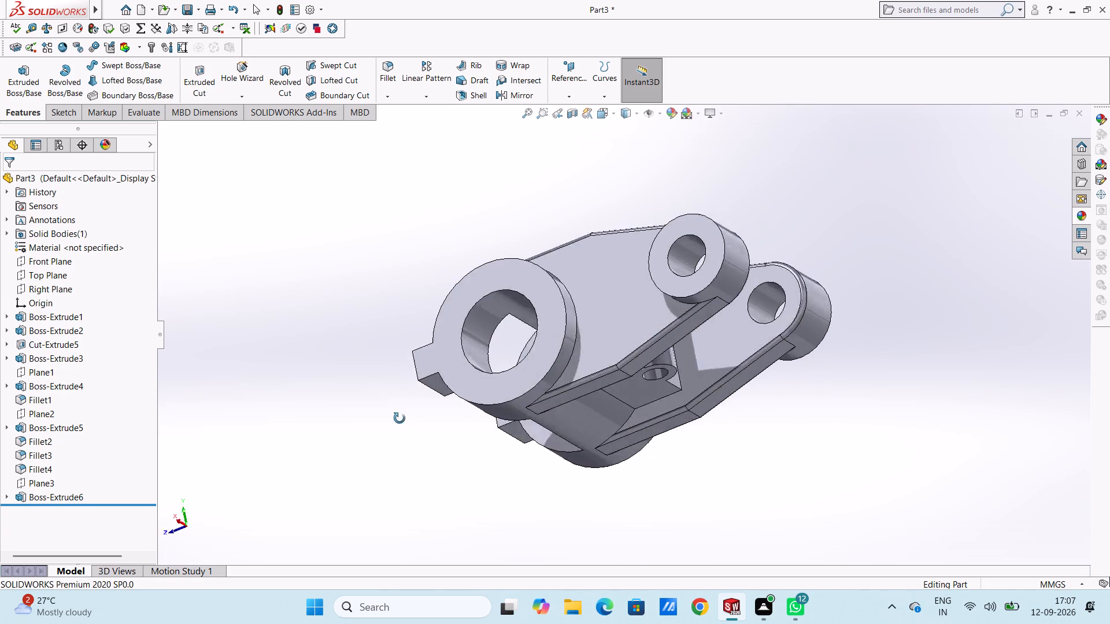
{"action": "left_click_drag", "start_coordinate": [399, 418], "coordinate": [323, 432]}
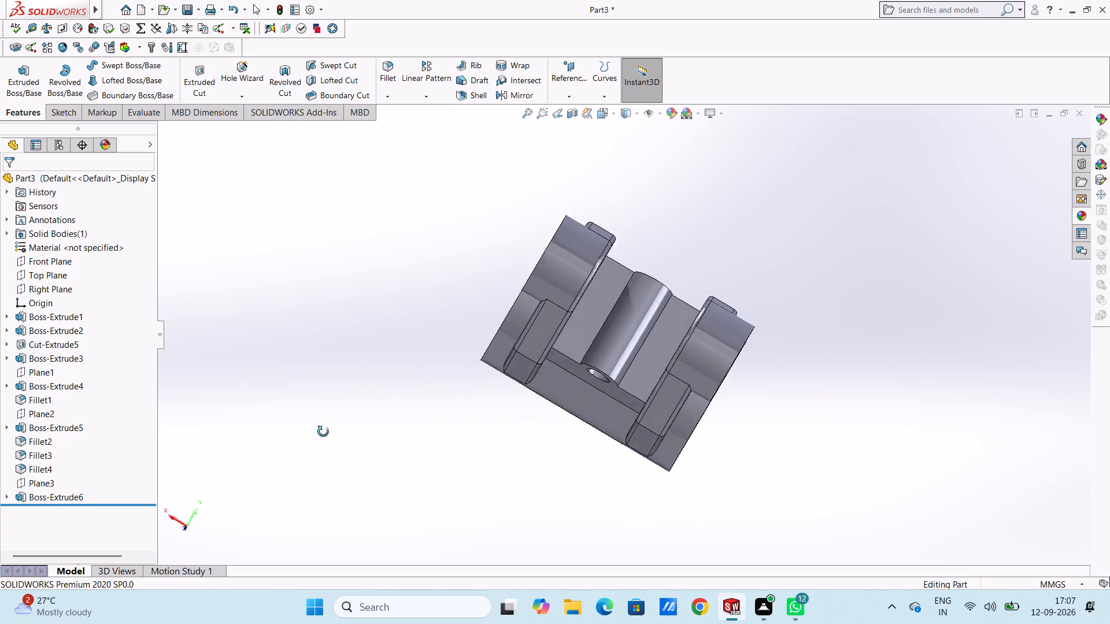
{"action": "left_click_drag", "start_coordinate": [323, 432], "coordinate": [517, 485]}
{"action": "left_click_drag", "start_coordinate": [524, 488], "coordinate": [505, 491]}
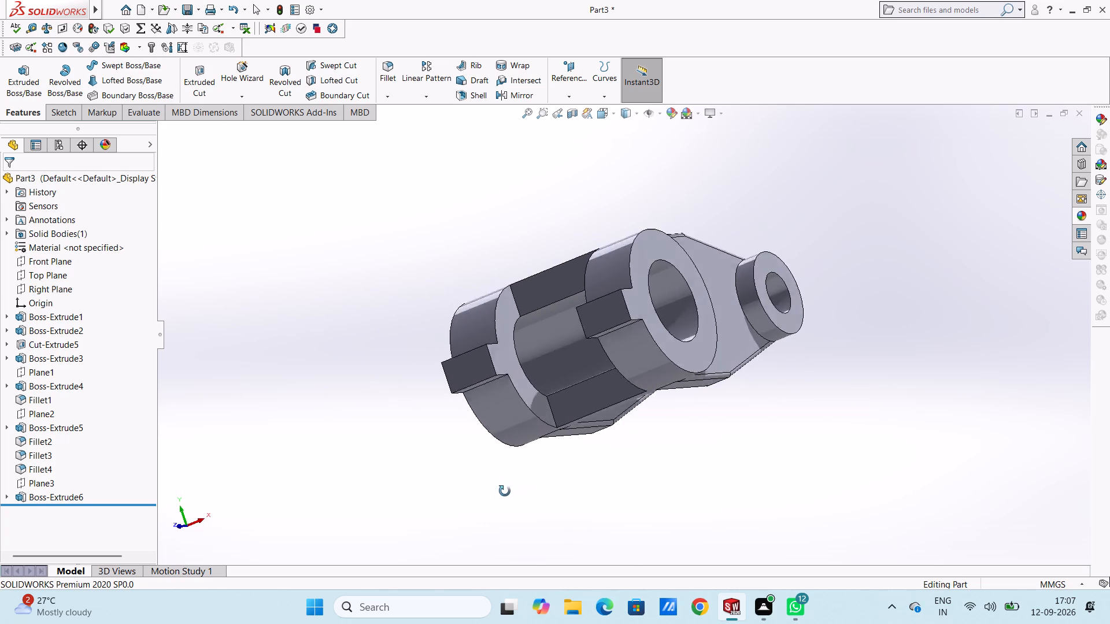
{"action": "left_click_drag", "start_coordinate": [505, 491], "coordinate": [410, 470]}
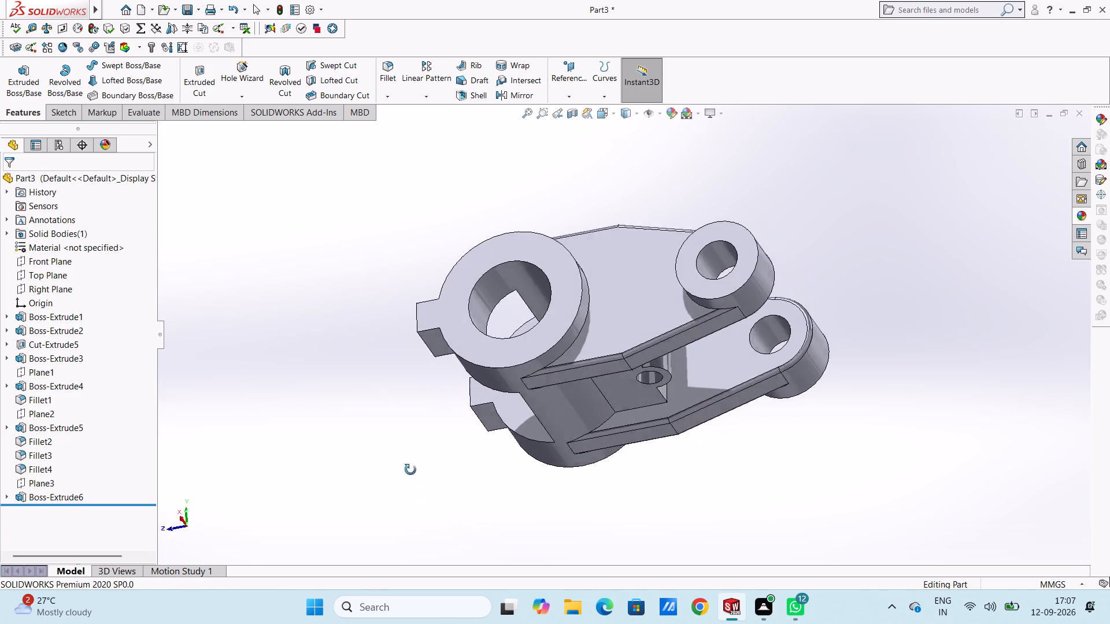
{"action": "left_click_drag", "start_coordinate": [410, 470], "coordinate": [589, 344]}
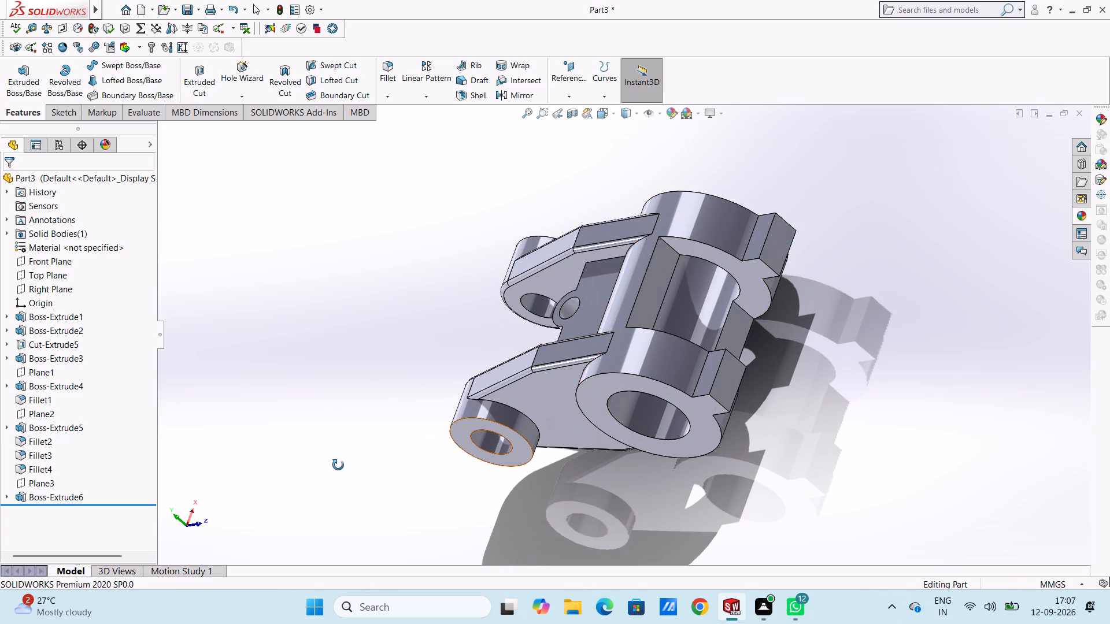
{"action": "left_click_drag", "start_coordinate": [338, 465], "coordinate": [445, 332]}
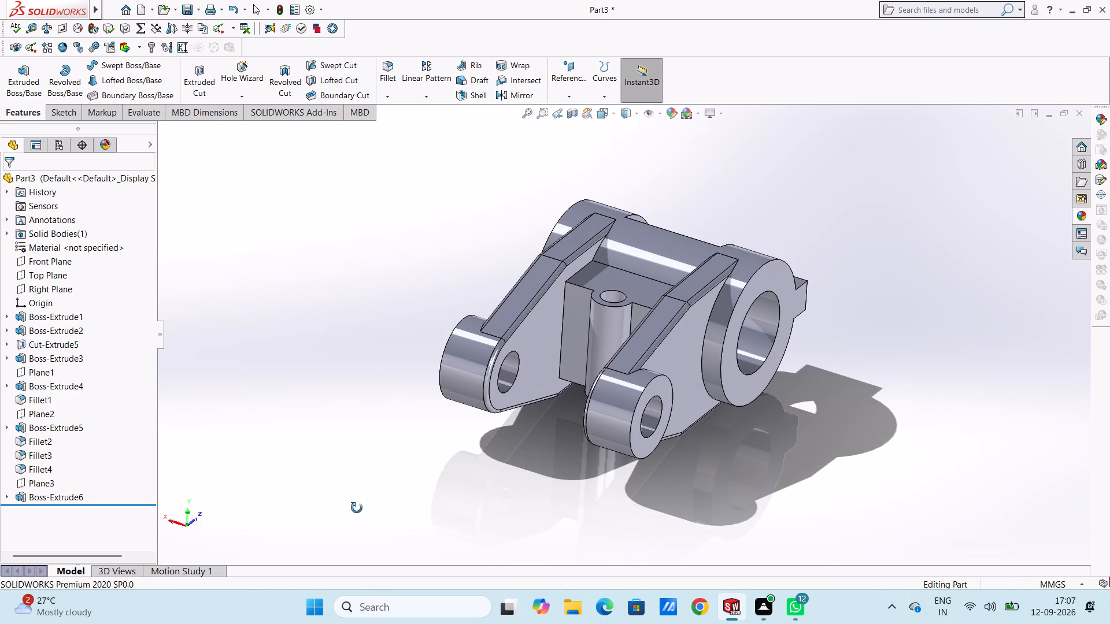
{"action": "left_click_drag", "start_coordinate": [387, 561], "coordinate": [392, 566]}
{"action": "left_click_drag", "start_coordinate": [392, 566], "coordinate": [410, 501]}
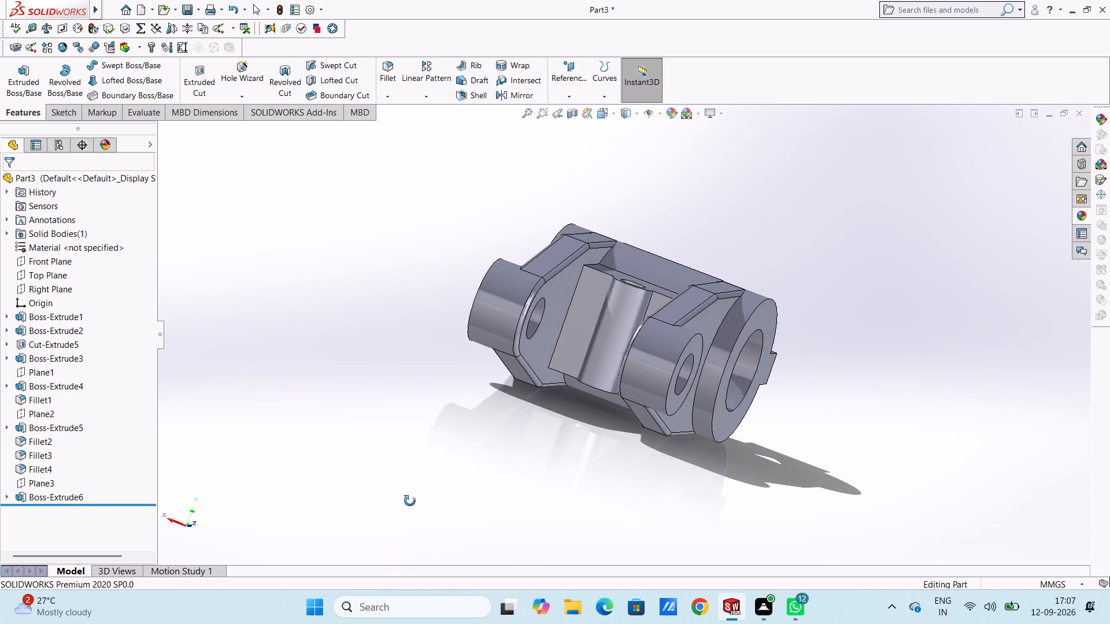
{"action": "left_click_drag", "start_coordinate": [410, 501], "coordinate": [454, 534]}
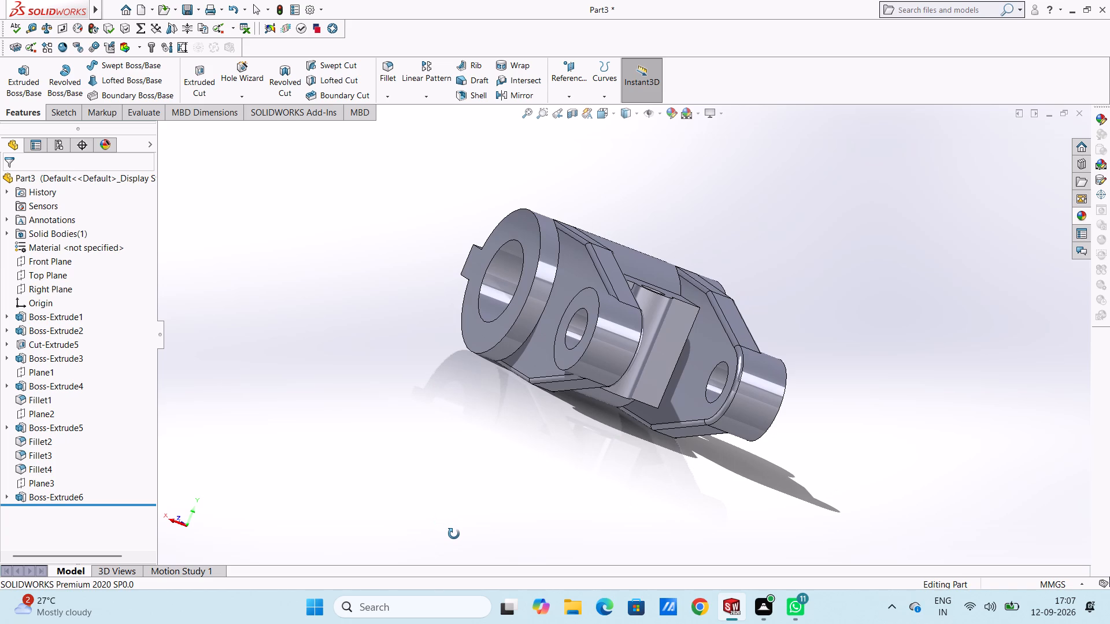
{"action": "left_click_drag", "start_coordinate": [454, 534], "coordinate": [346, 512]}
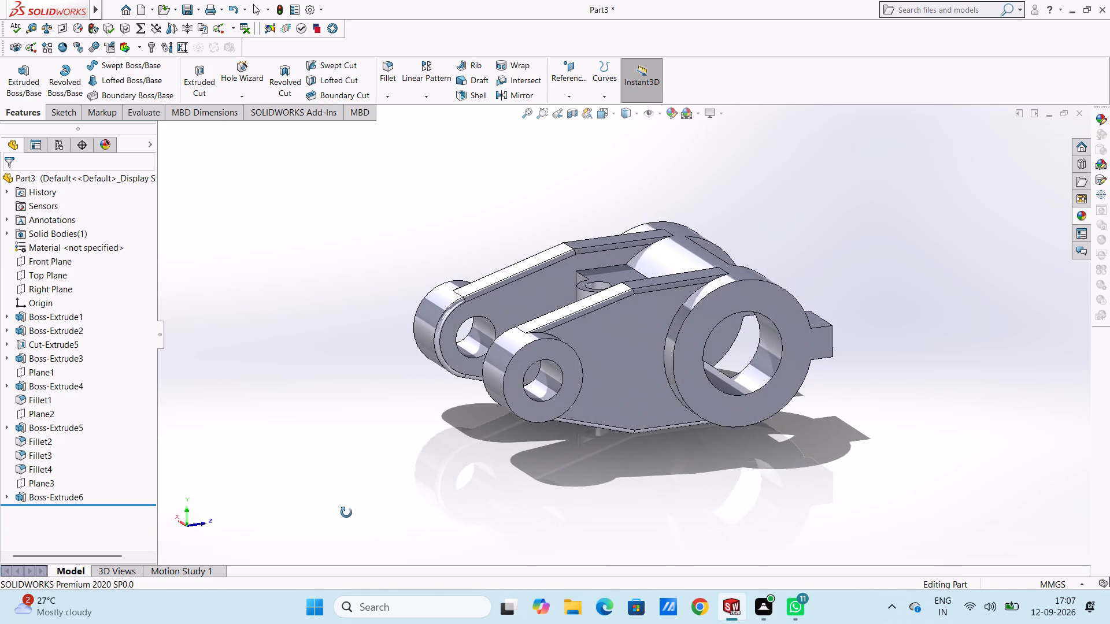
{"action": "left_click_drag", "start_coordinate": [346, 512], "coordinate": [379, 525]}
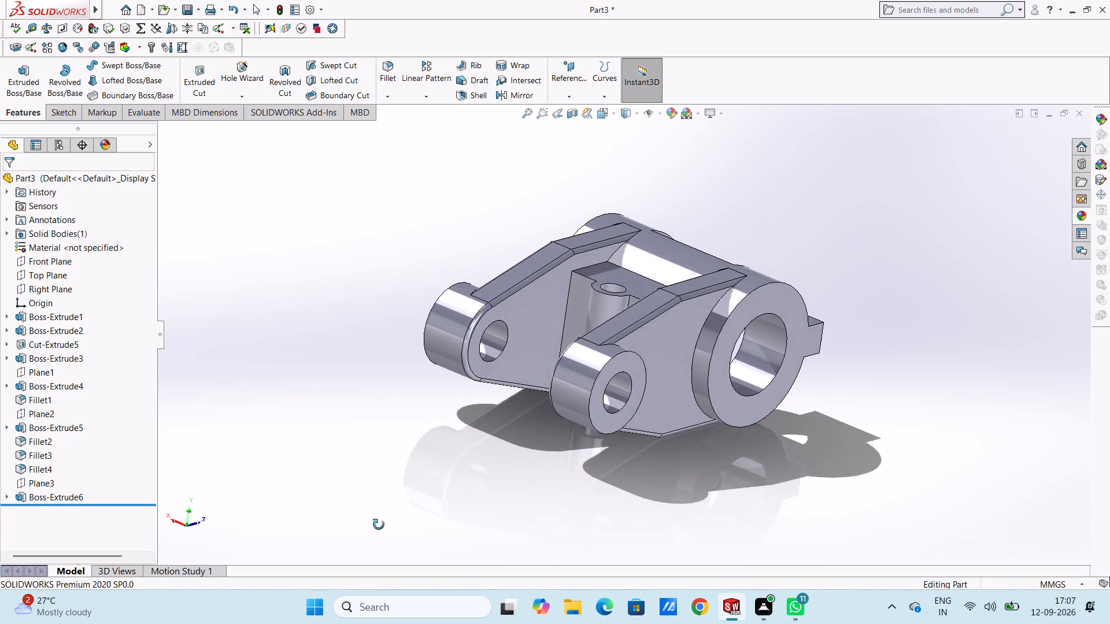
Examine the part again from above, below and both ends, checking the arms, end rings, tabs and web boss.
{"action": "left_click_drag", "start_coordinate": [379, 525], "coordinate": [399, 543]}
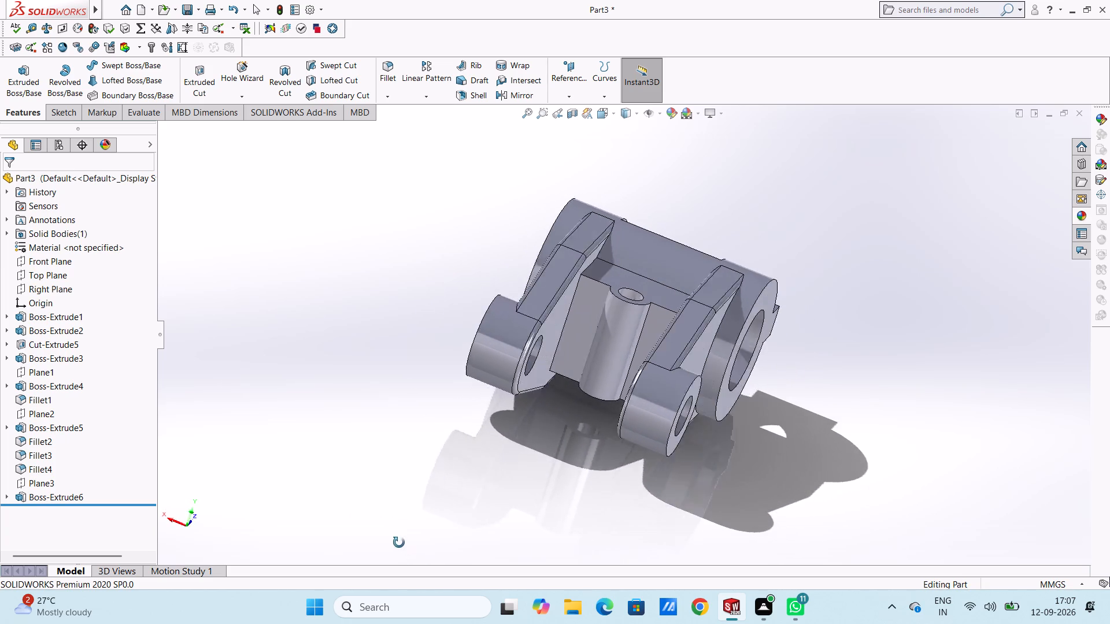
{"action": "left_click_drag", "start_coordinate": [399, 543], "coordinate": [212, 358]}
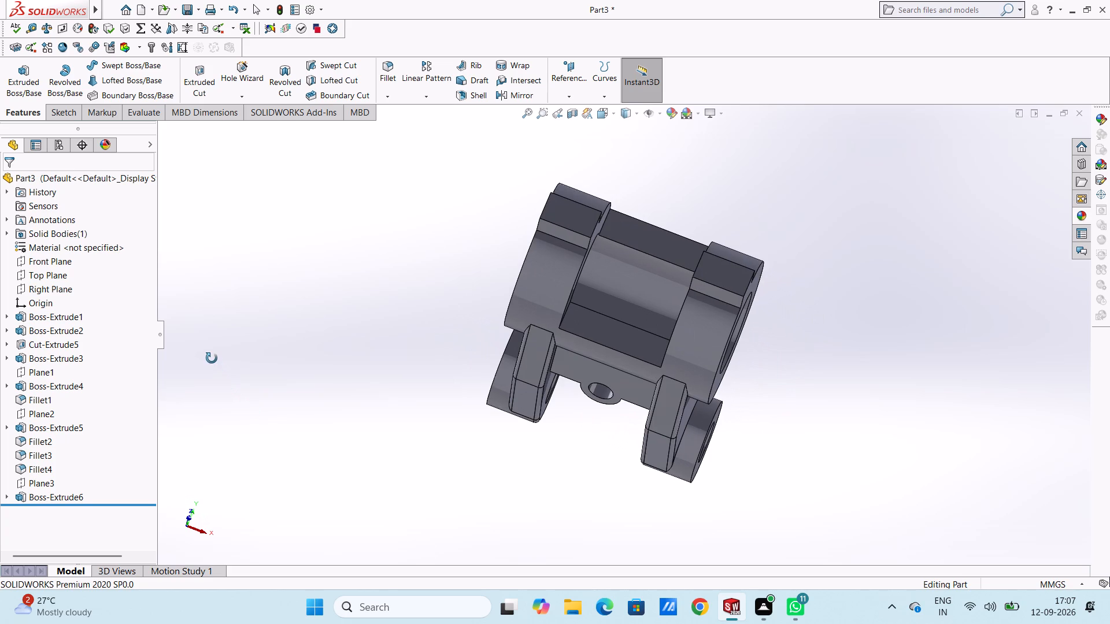
{"action": "left_click_drag", "start_coordinate": [435, 321], "coordinate": [319, 348]}
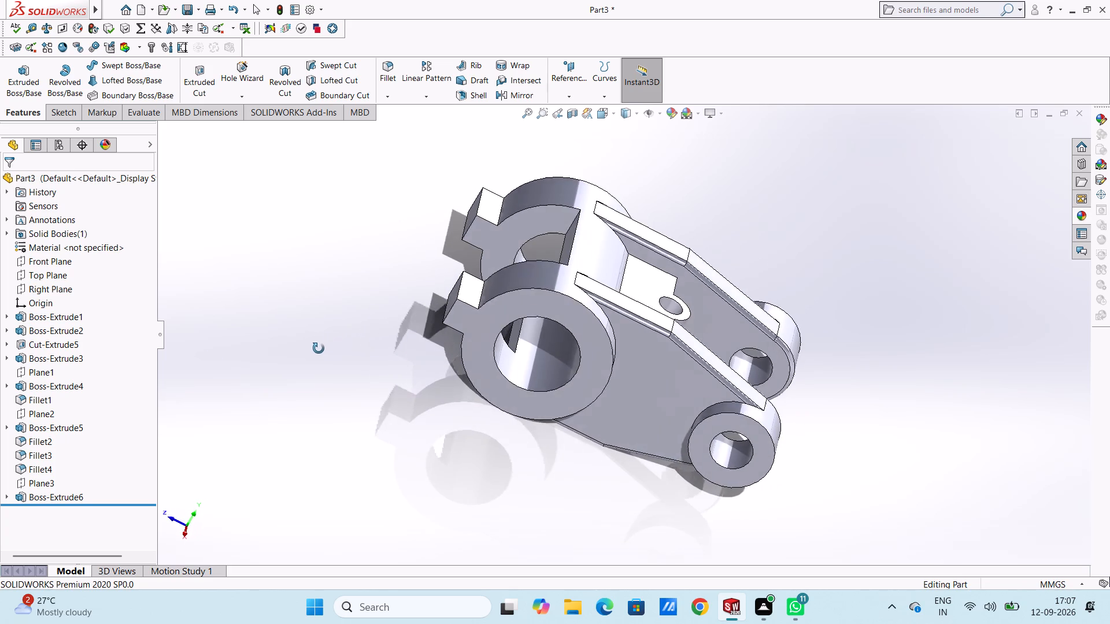
{"action": "left_click_drag", "start_coordinate": [319, 348], "coordinate": [316, 346]}
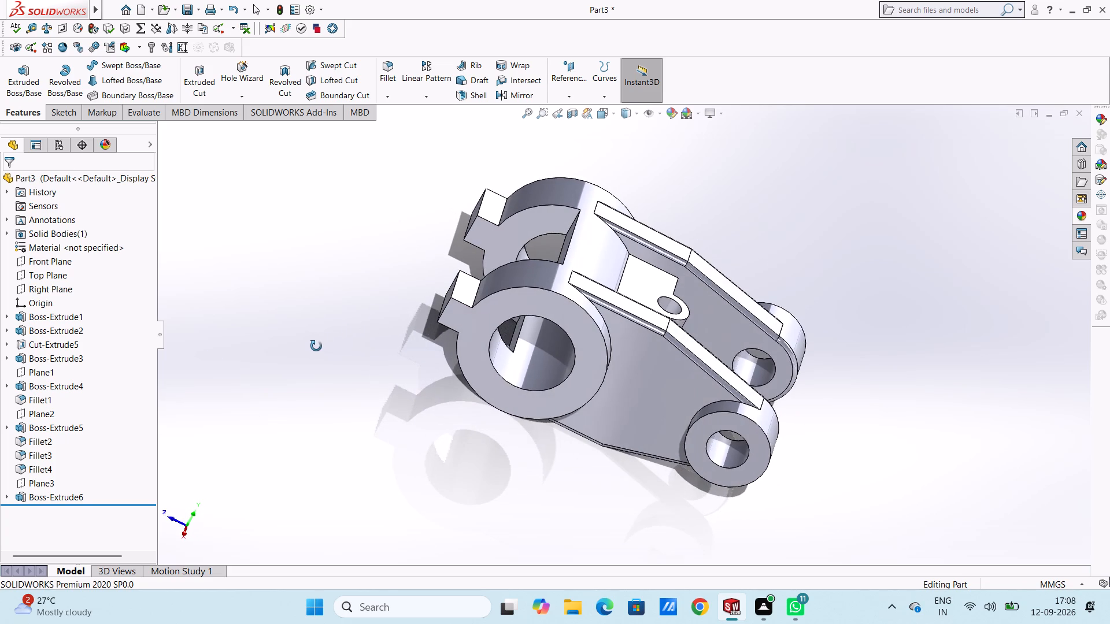
{"action": "left_click_drag", "start_coordinate": [316, 346], "coordinate": [357, 425]}
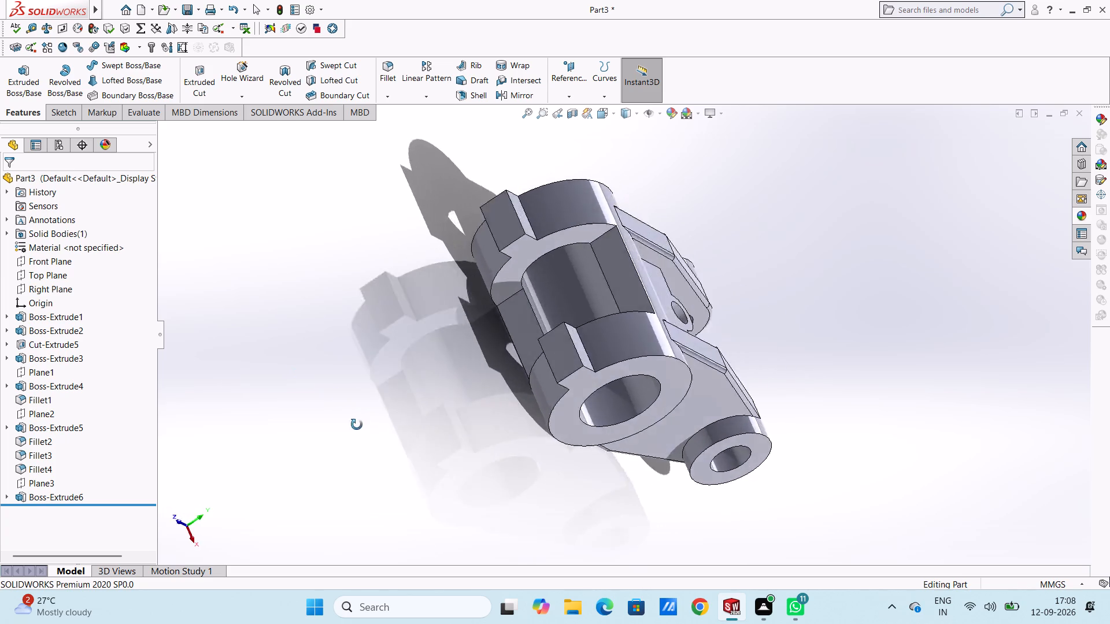
{"action": "left_click_drag", "start_coordinate": [357, 425], "coordinate": [374, 455]}
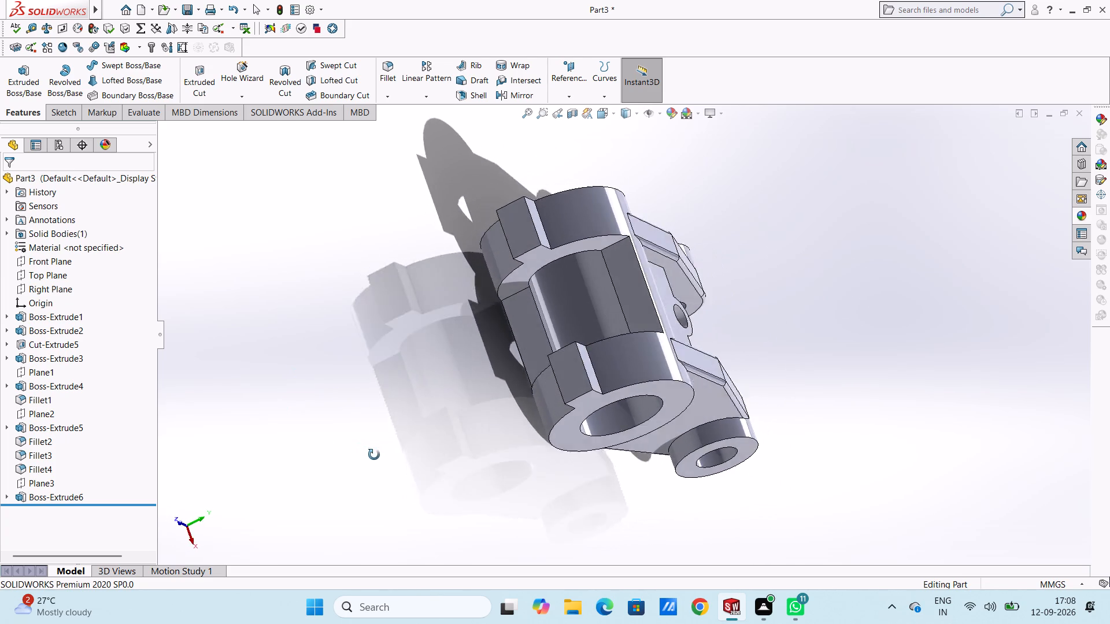
{"action": "left_click_drag", "start_coordinate": [374, 455], "coordinate": [399, 469]}
{"action": "left_click_drag", "start_coordinate": [344, 356], "coordinate": [260, 457]}
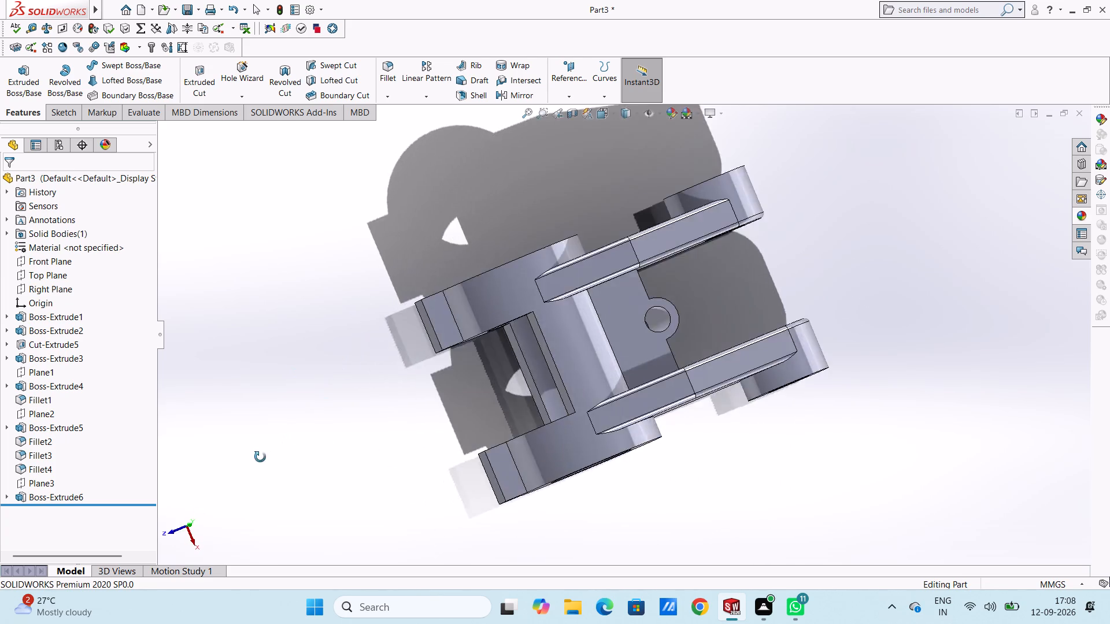
{"action": "left_click_drag", "start_coordinate": [260, 457], "coordinate": [242, 399]}
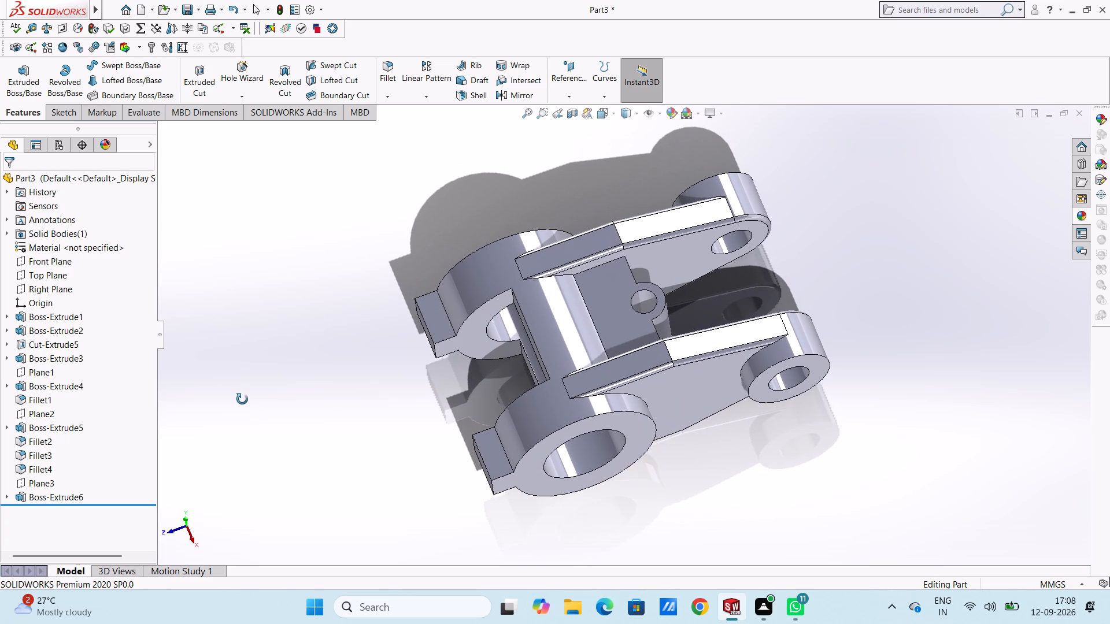
{"action": "left_click_drag", "start_coordinate": [242, 399], "coordinate": [313, 460]}
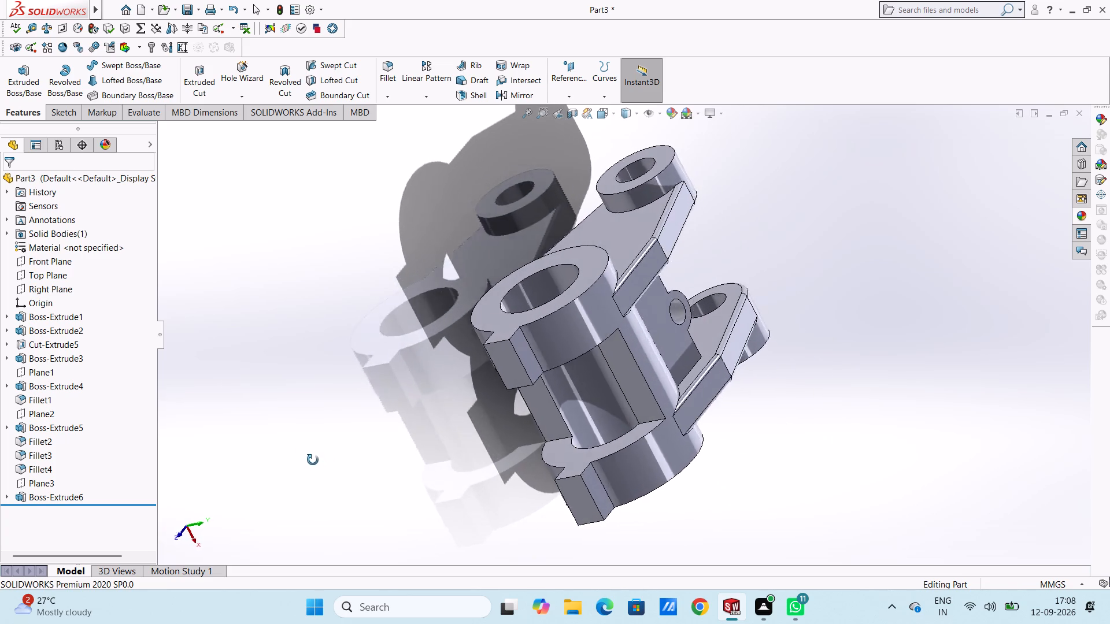
{"action": "left_click_drag", "start_coordinate": [313, 460], "coordinate": [267, 336]}
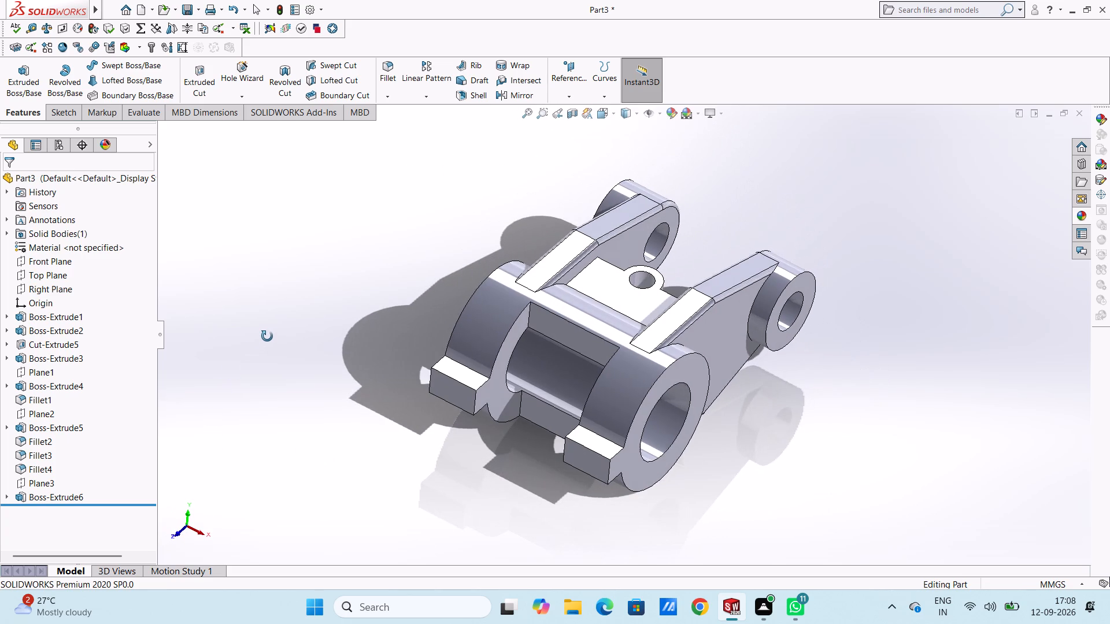
{"action": "key", "text": "Escape"}
Apply the matte iron appearance from the Metal > Iron category to the whole solid body.
{"action": "key", "text": "ctrl+7"}
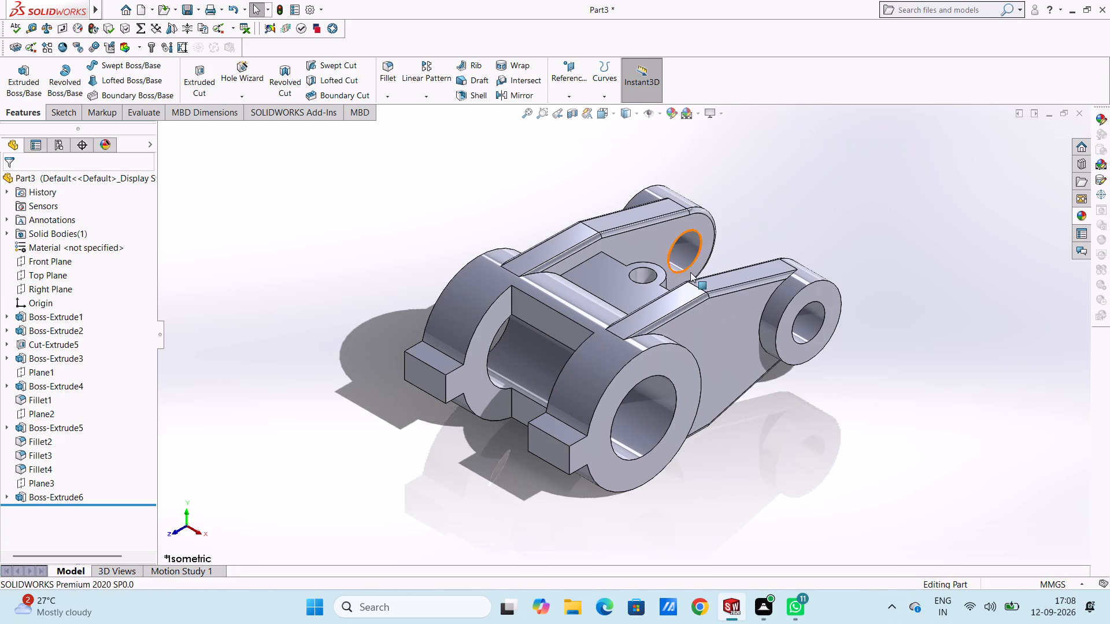
{"action": "left_click", "coordinate": [1079, 213]}
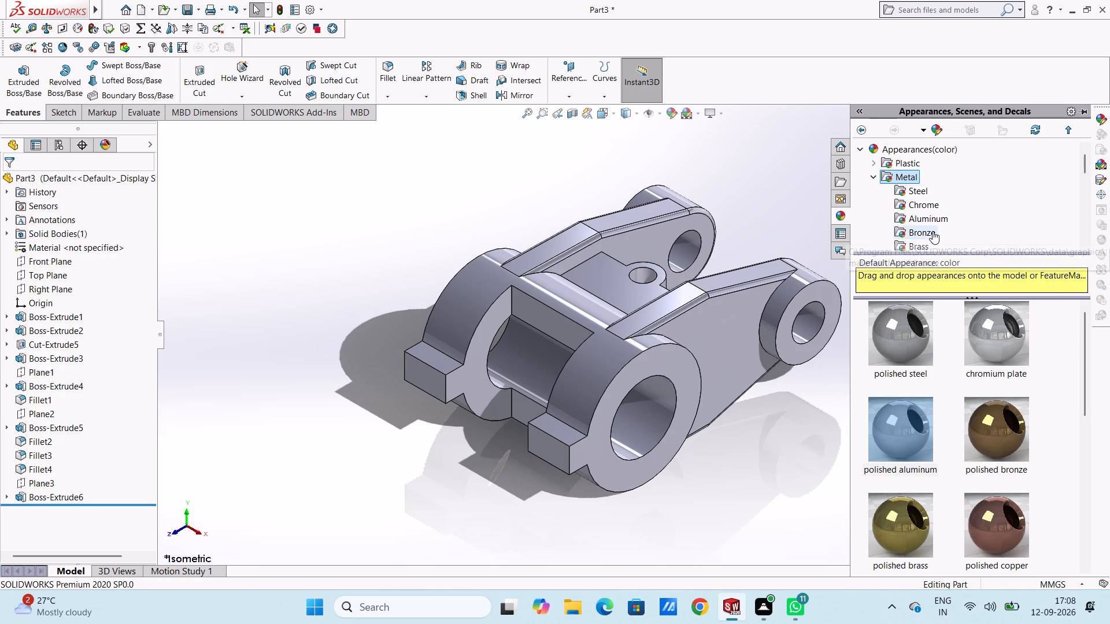
{"action": "scroll", "coordinate": [933, 231], "scroll_direction": "down", "scroll_amount": 3}
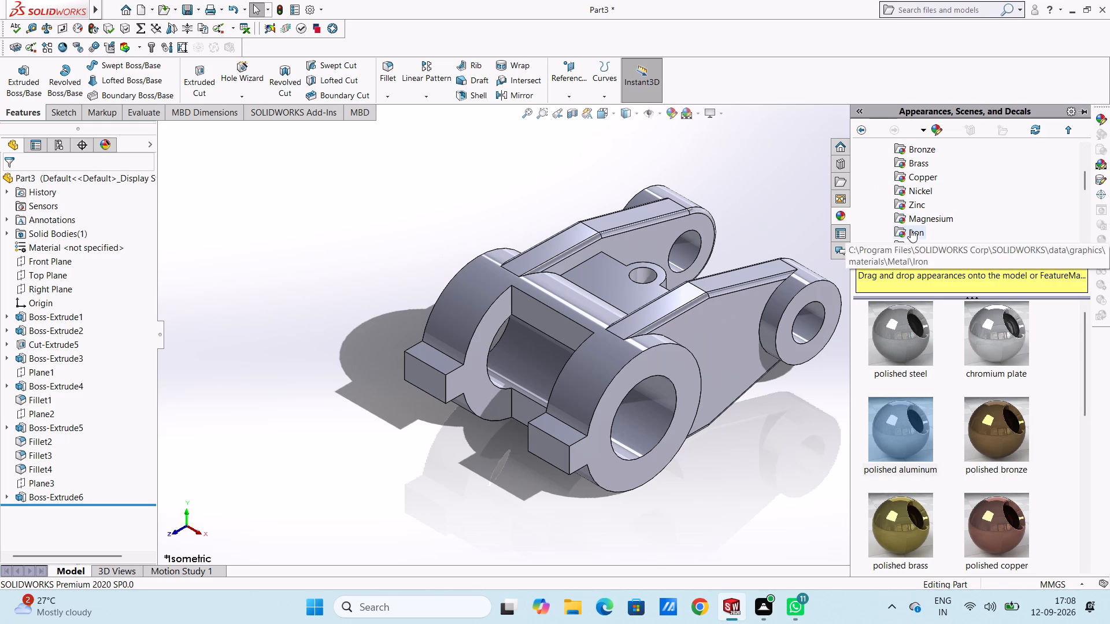
{"action": "left_click", "coordinate": [911, 229]}
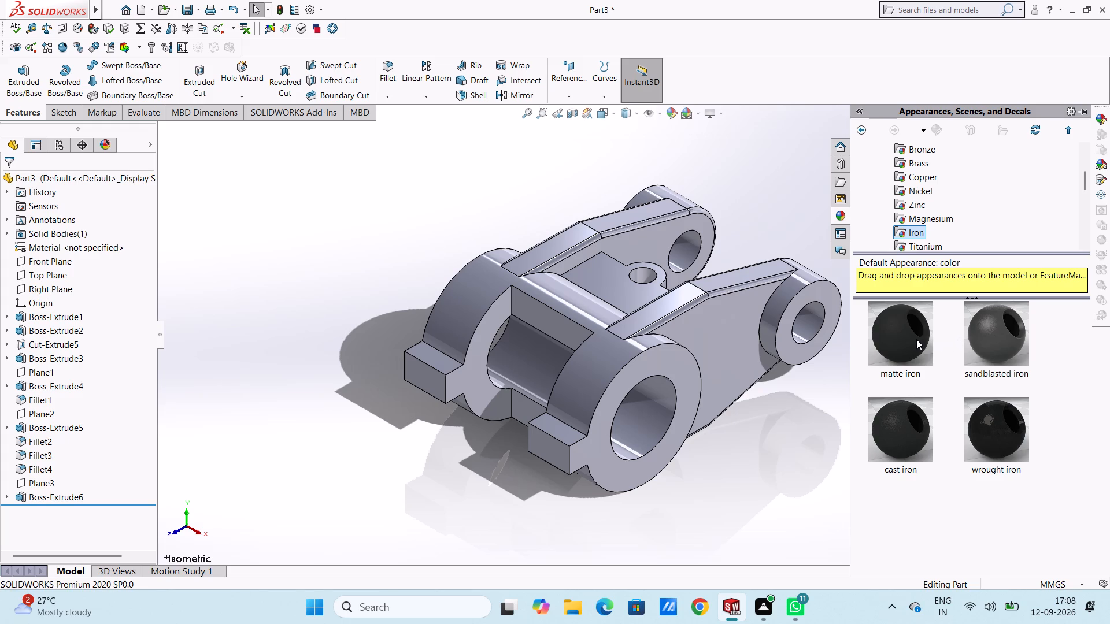
{"action": "left_click_drag", "start_coordinate": [911, 342], "coordinate": [835, 313]}
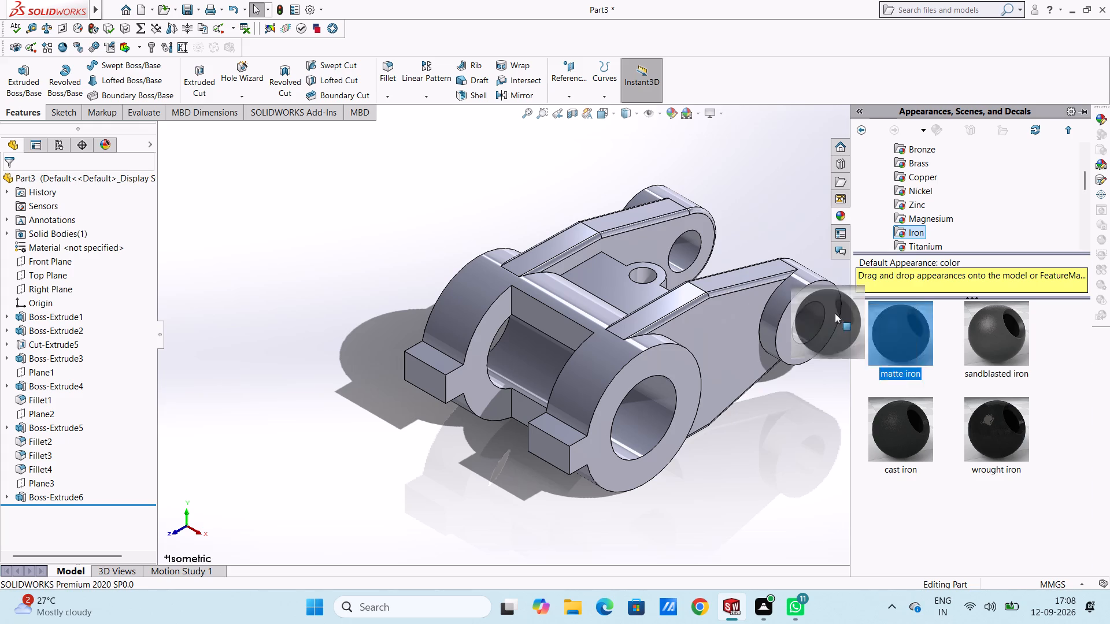
{"action": "left_click_drag", "start_coordinate": [835, 313], "coordinate": [623, 268]}
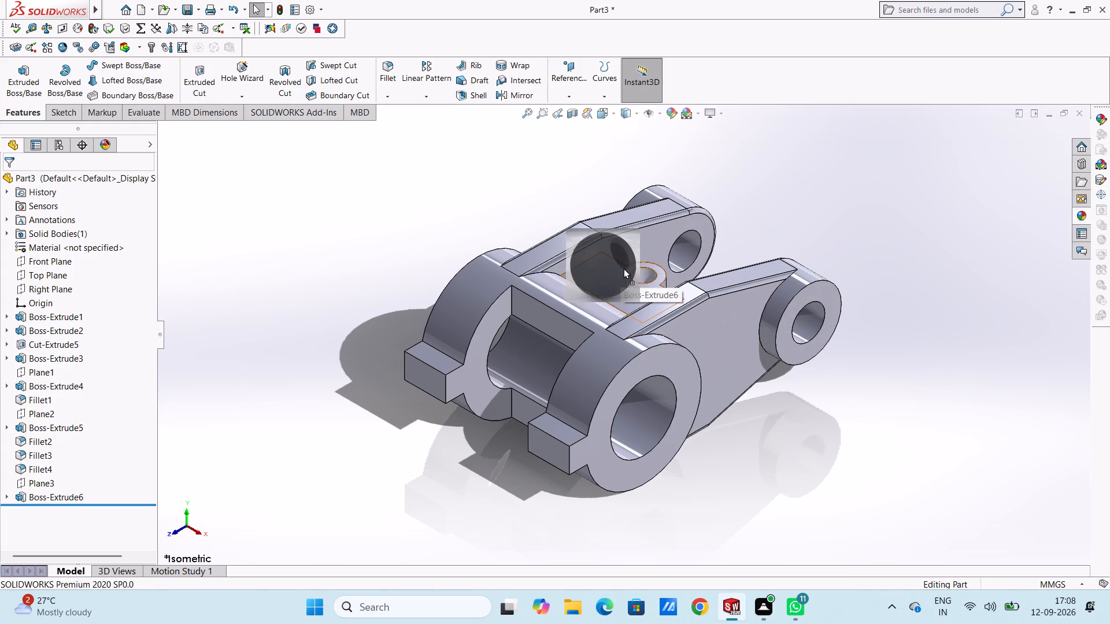
{"action": "left_click_drag", "start_coordinate": [623, 268], "coordinate": [612, 255]}
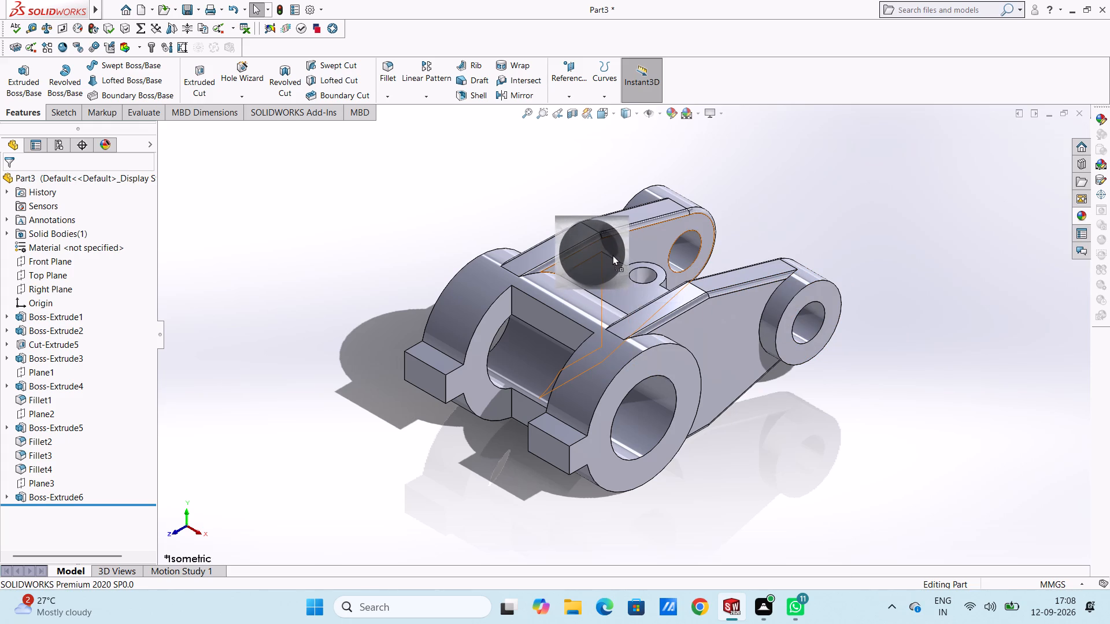
{"action": "left_click_drag", "start_coordinate": [612, 255], "coordinate": [609, 253]}
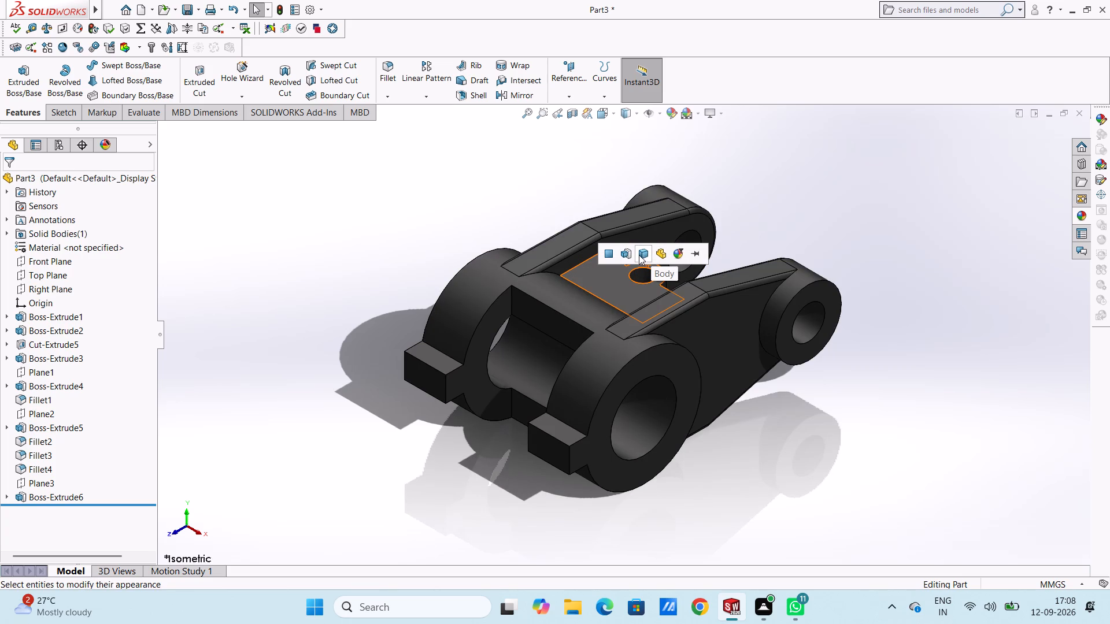
{"action": "left_click", "coordinate": [643, 254]}
{"action": "left_click", "coordinate": [795, 221]}
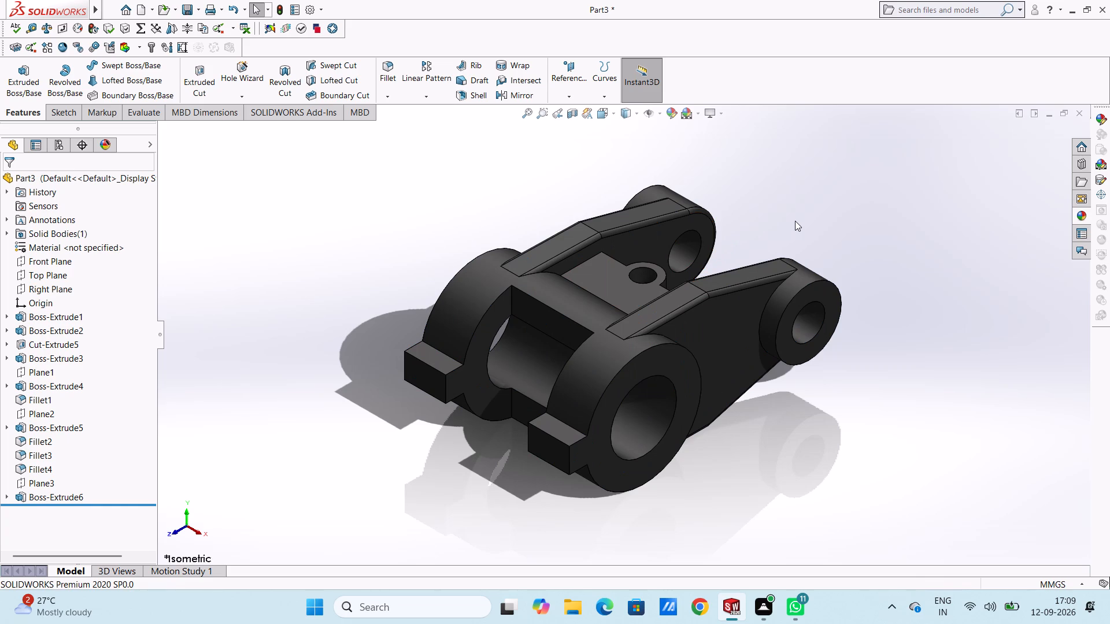
Sketch two circles of 5 mm radius on the tabs' front face plane, one centred on each tab.
{"action": "key", "text": "ctrl+1"}
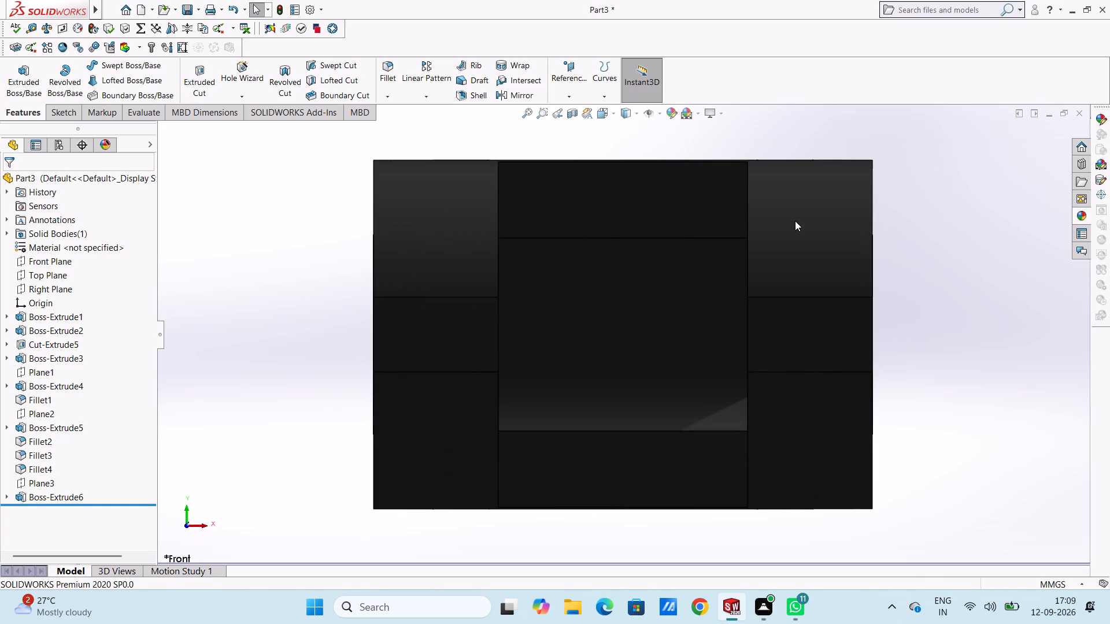
{"action": "left_click", "coordinate": [462, 323]}
{"action": "left_click", "coordinate": [512, 294]}
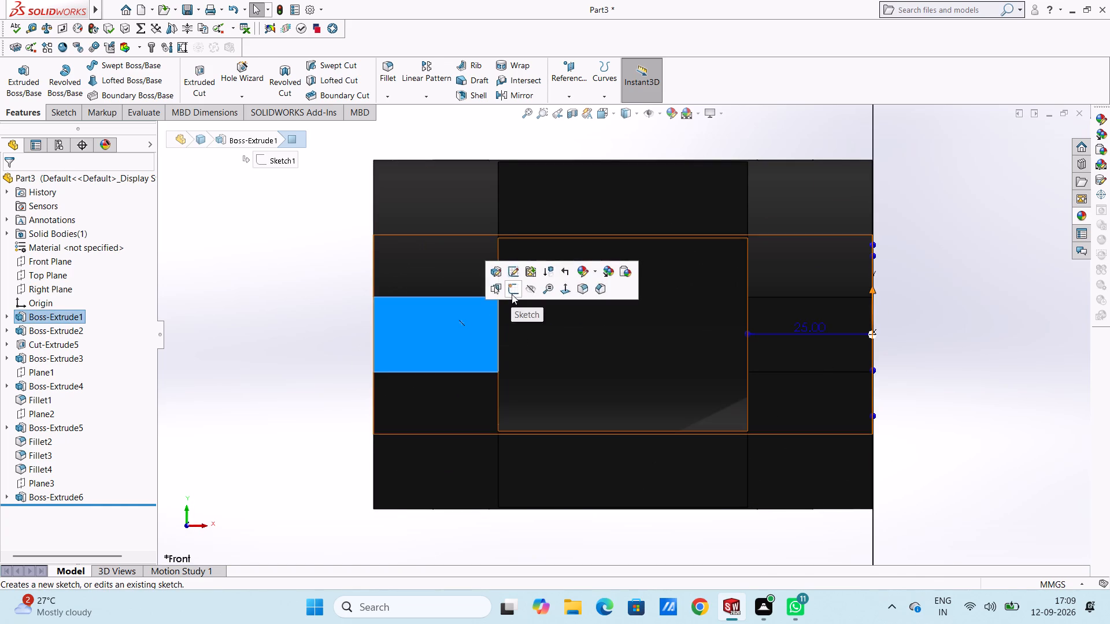
{"action": "left_click", "coordinate": [258, 365]}
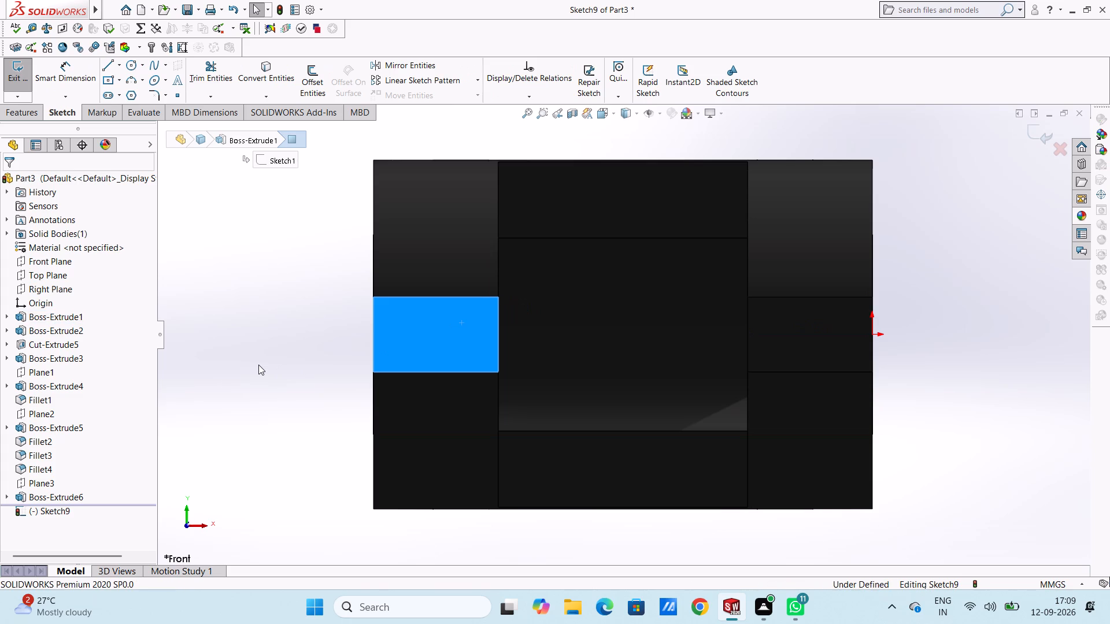
{"action": "left_click", "coordinate": [130, 63]}
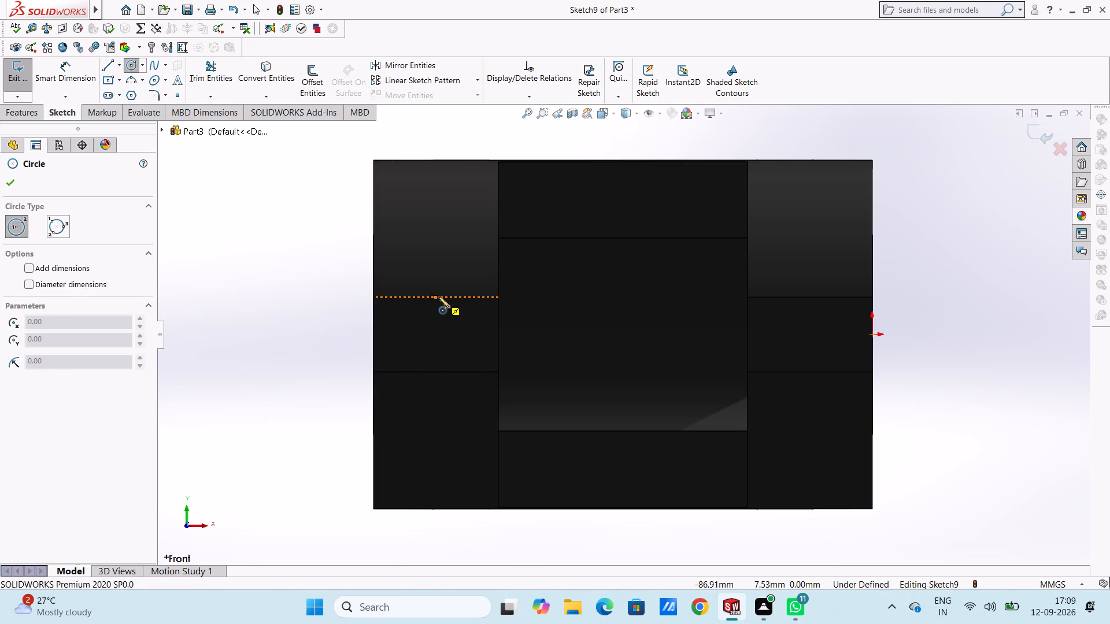
{"action": "left_click", "coordinate": [435, 336]}
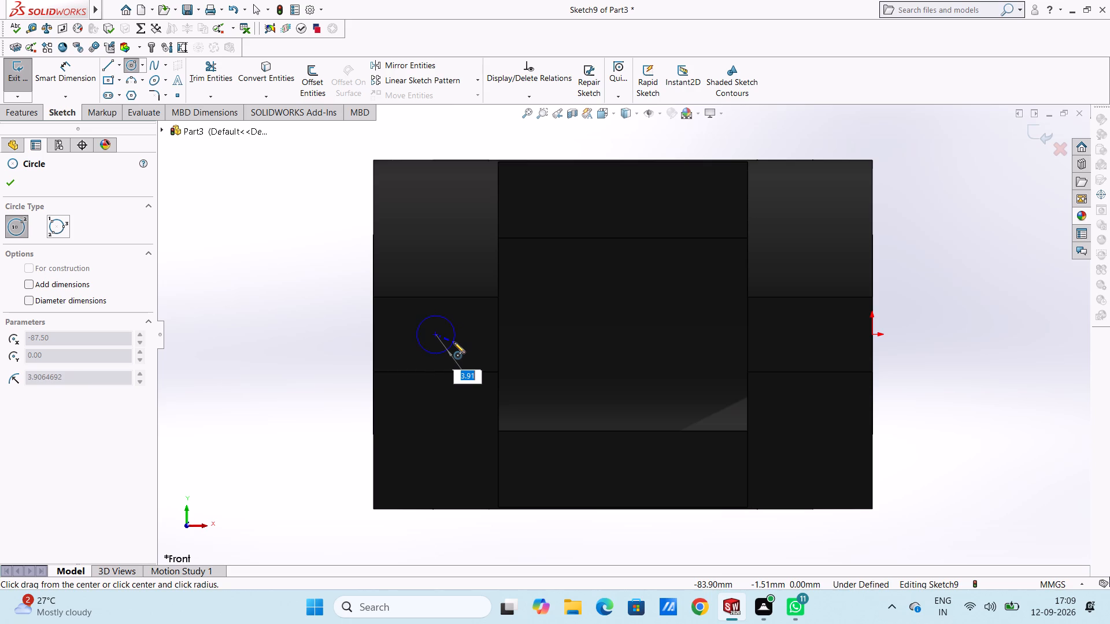
{"action": "key", "text": "5"}
{"action": "key", "text": "Return"}
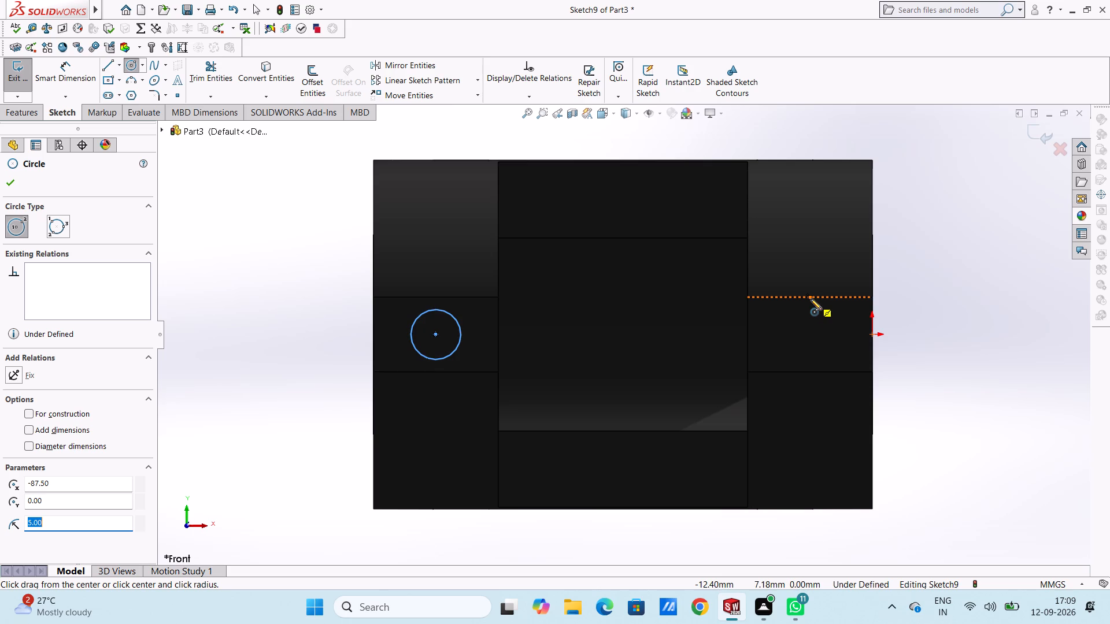
{"action": "left_click", "coordinate": [812, 336]}
{"action": "key", "text": "5"}
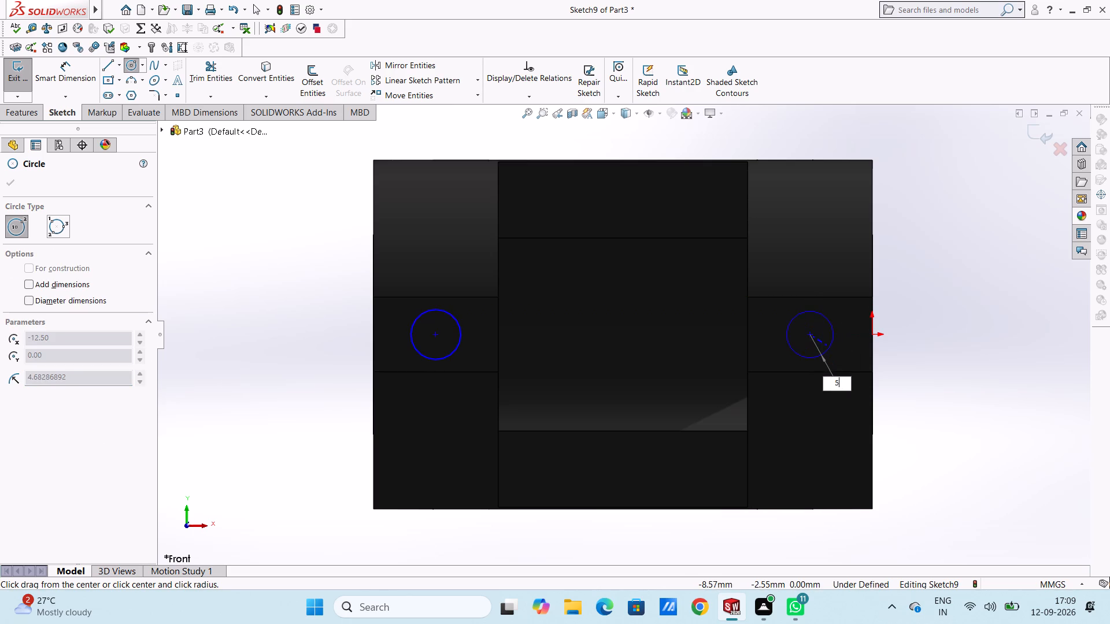
{"action": "key", "text": "Return"}
{"action": "key", "text": "Escape"}
{"action": "key", "text": "Escape"}
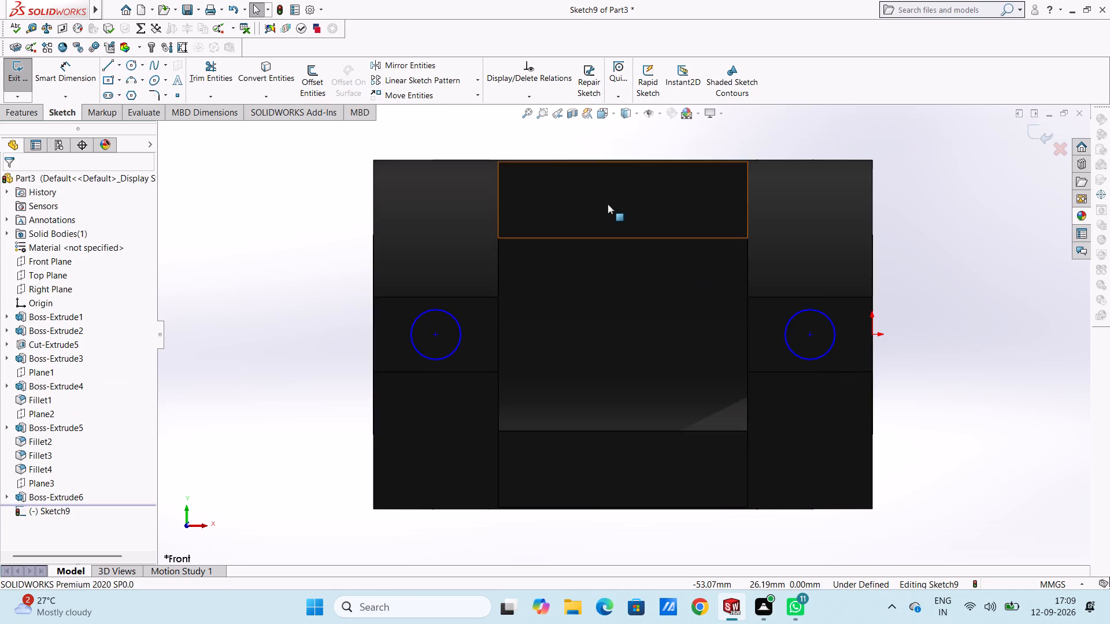
Dimension the diameter of the tab circle farther from the origin as 10 mm.
{"action": "left_click", "coordinate": [68, 69]}
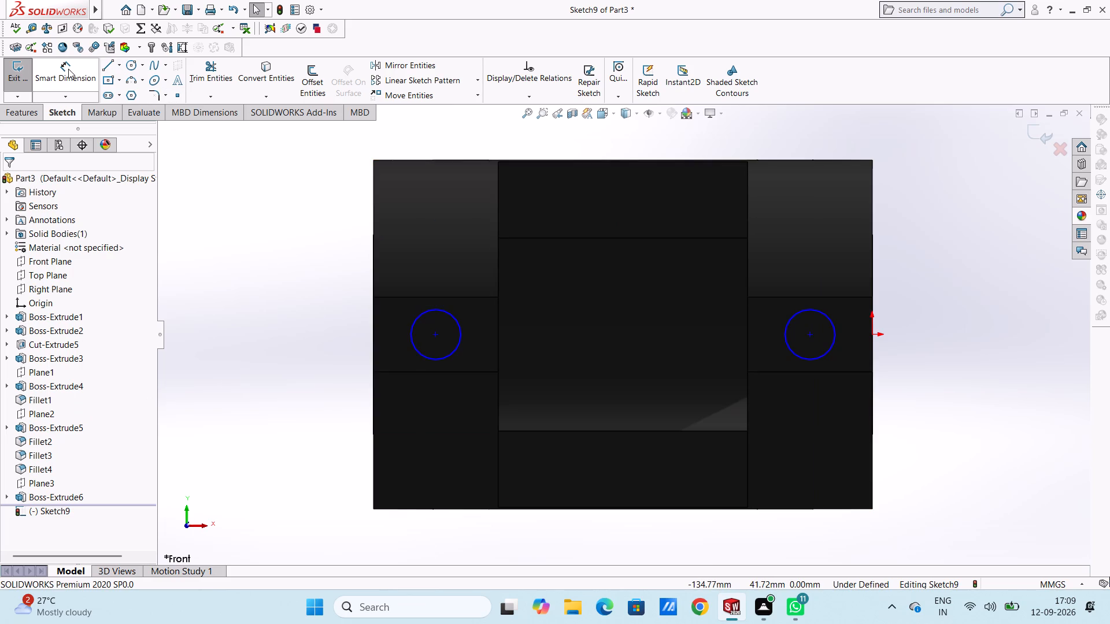
{"action": "left_click", "coordinate": [426, 312]}
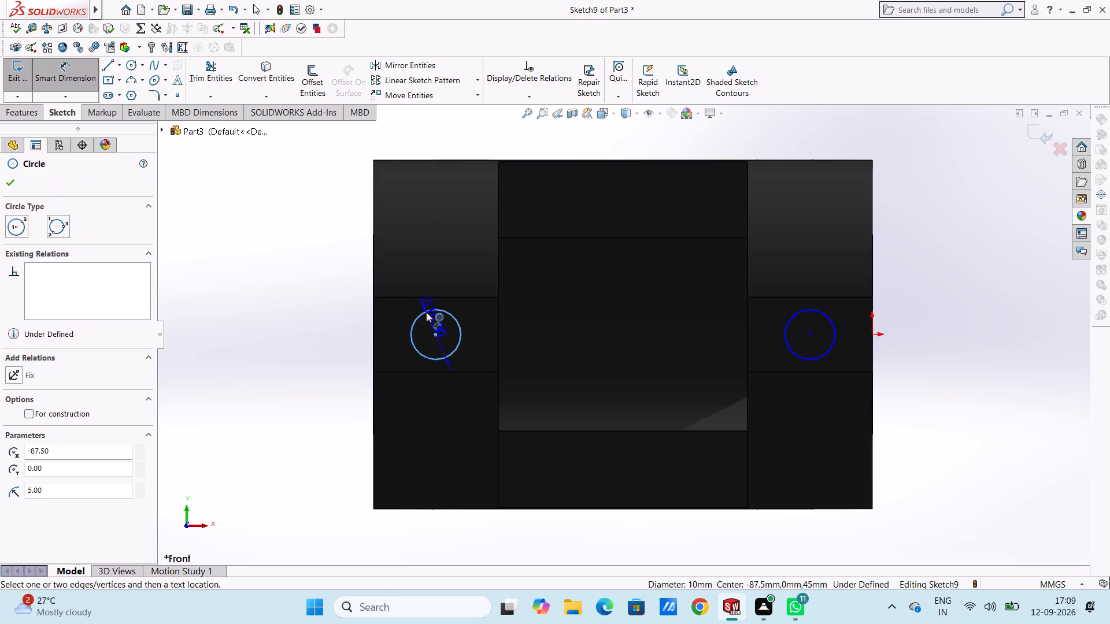
{"action": "left_click", "coordinate": [245, 203]}
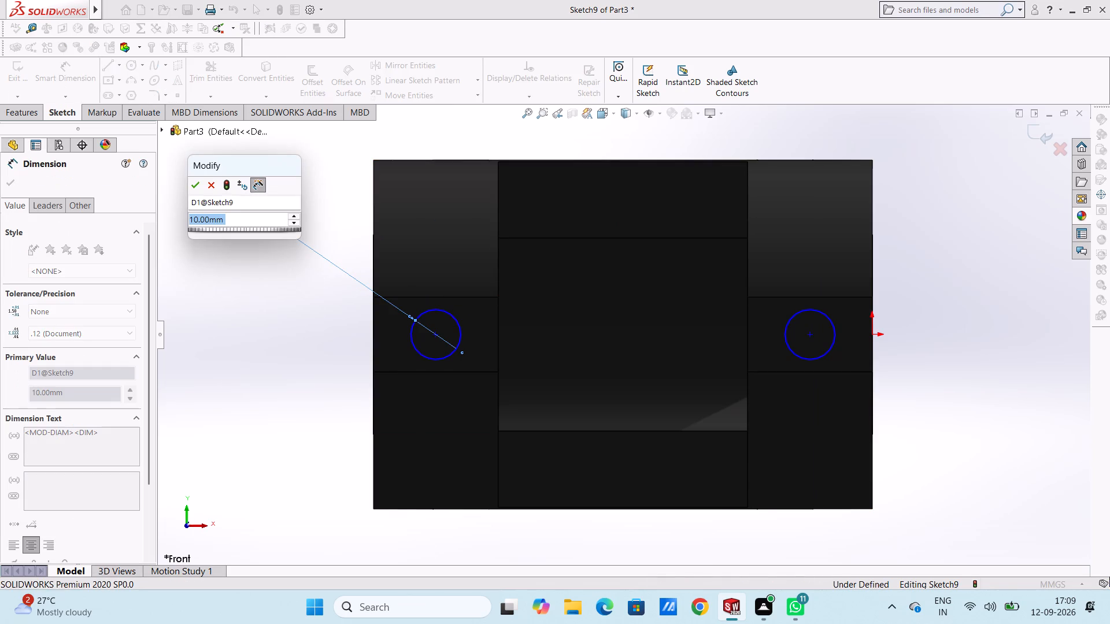
{"action": "key", "text": "Return"}
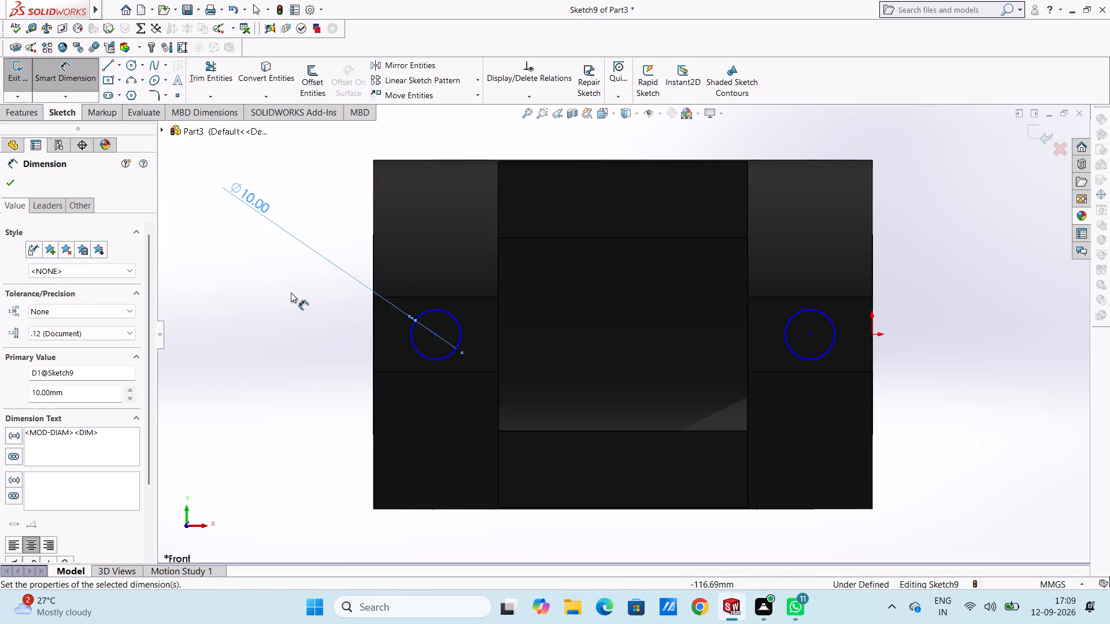
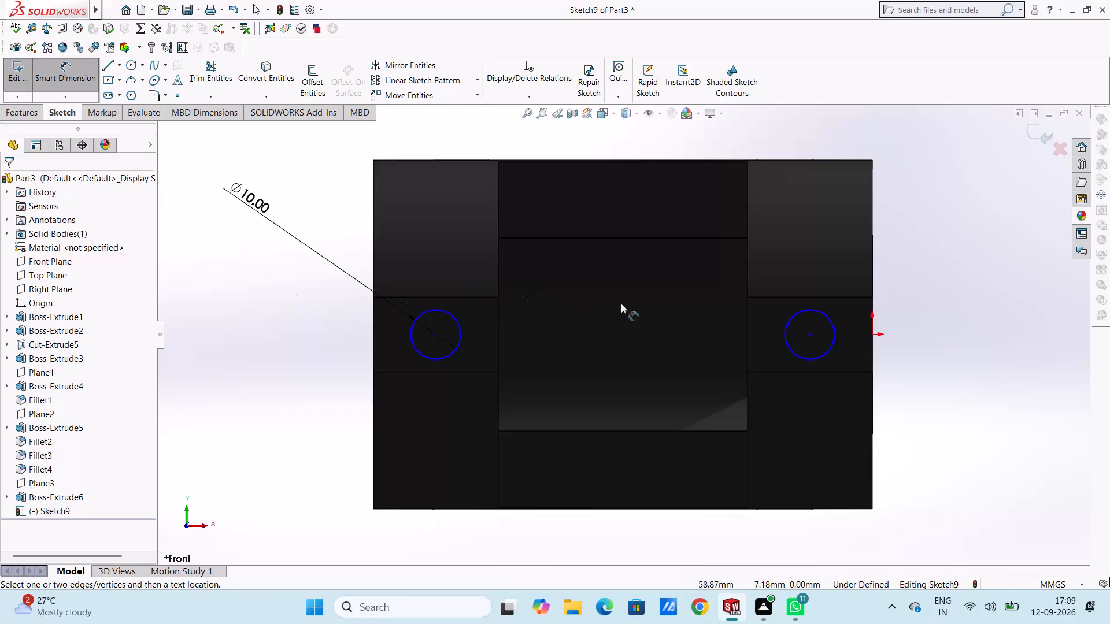
Dimension the diameter of the tab circle nearer the origin as 10 mm.
{"action": "left_click", "coordinate": [827, 317]}
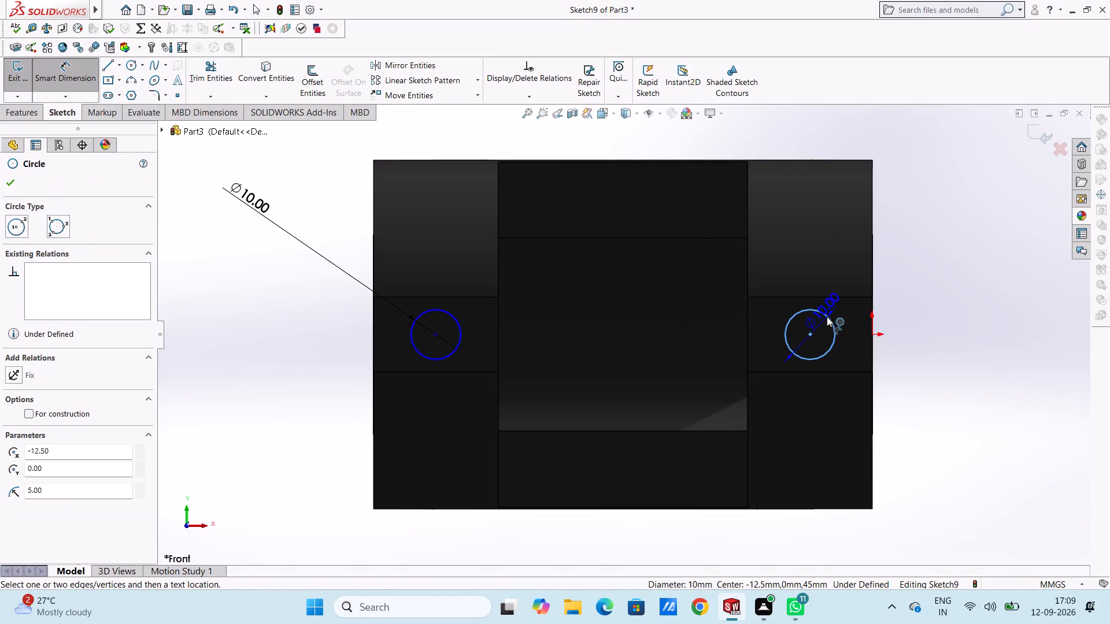
{"action": "left_click", "coordinate": [959, 257]}
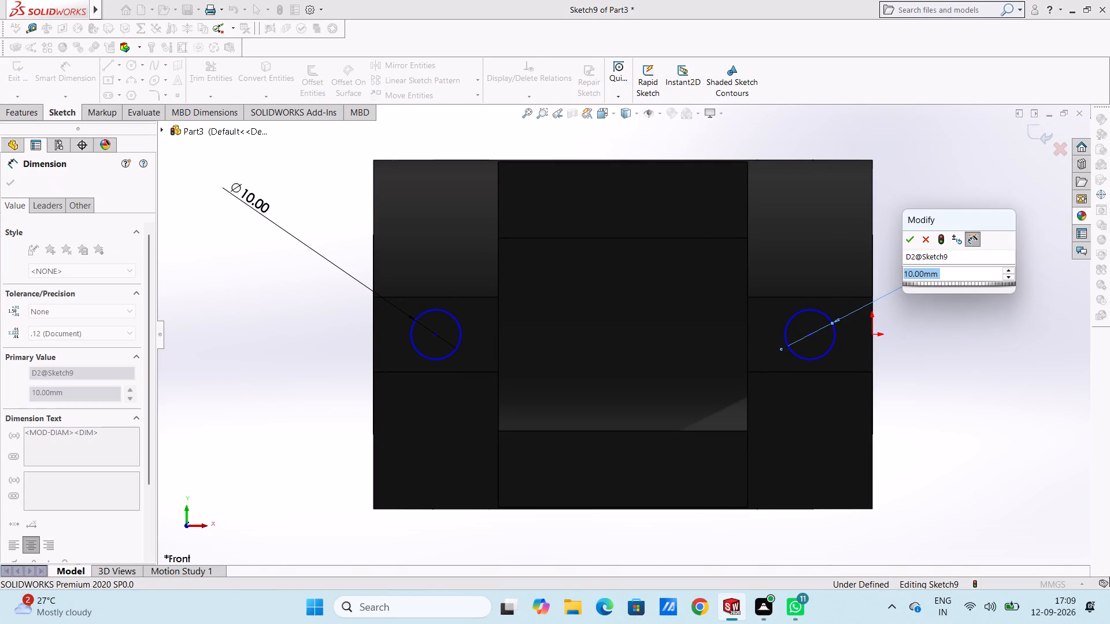
{"action": "key", "text": "Return"}
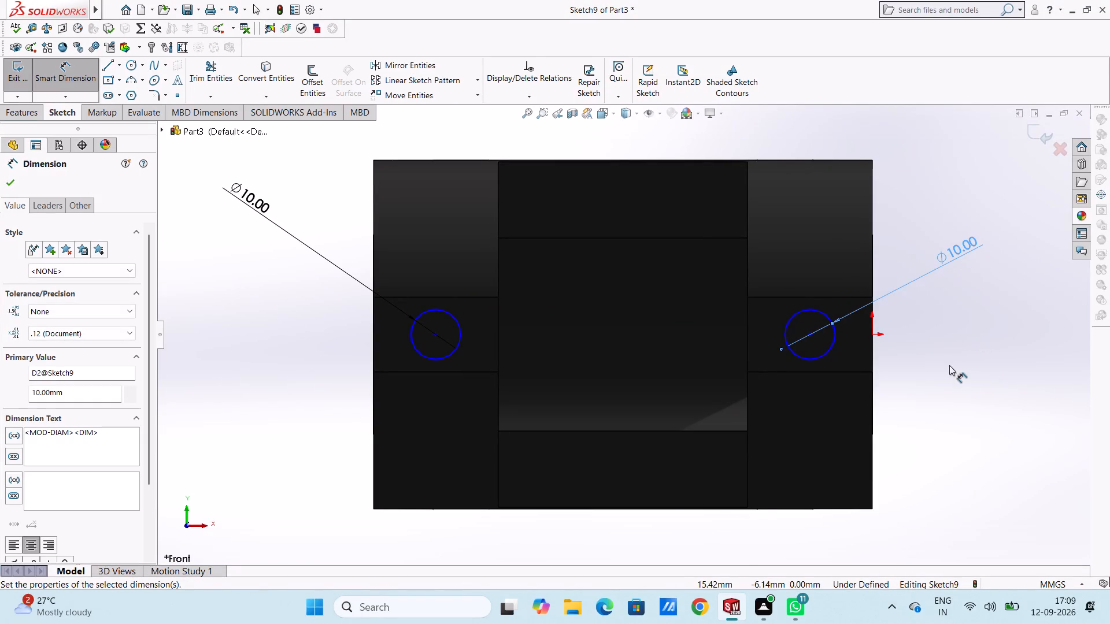
Dimension the horizontal distance from the nearer circle's centre to the origin as 12.5 mm.
{"action": "left_click", "coordinate": [811, 336]}
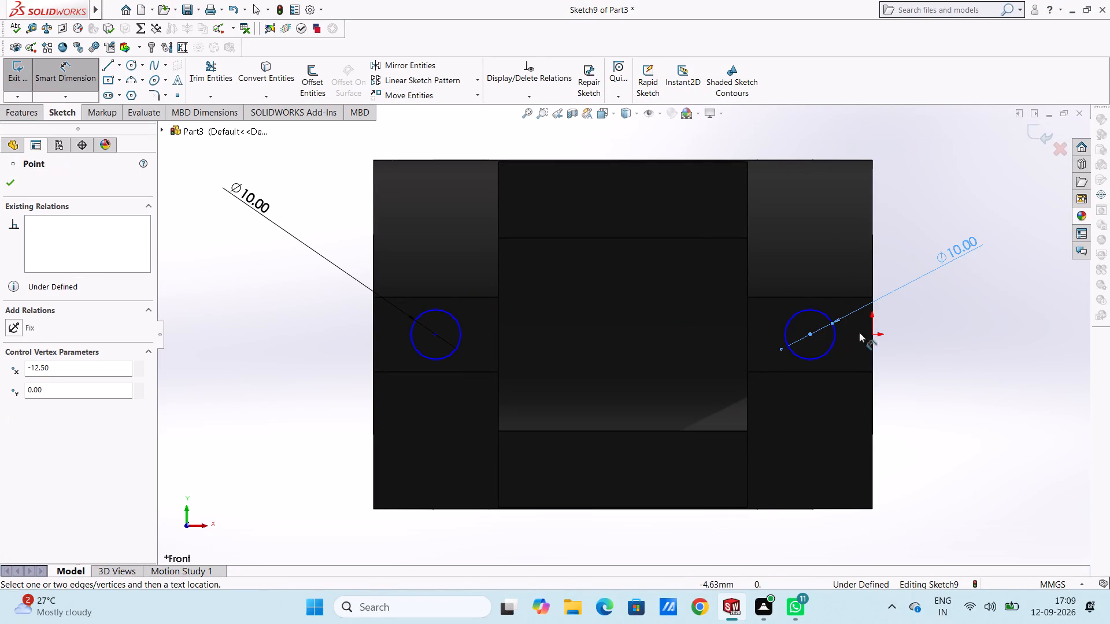
{"action": "left_click", "coordinate": [871, 335]}
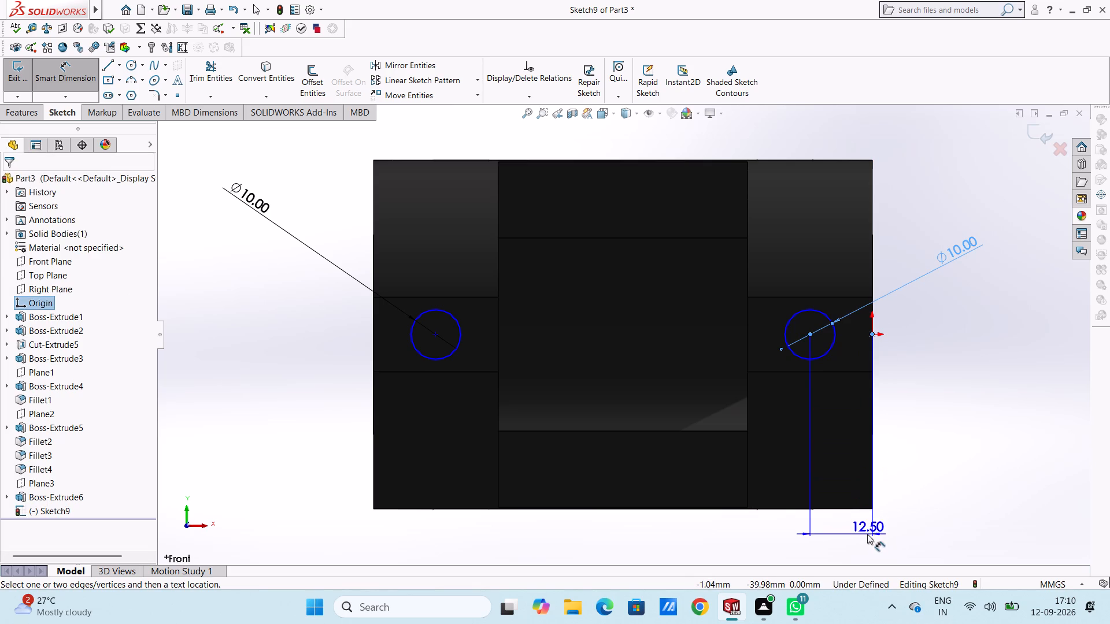
{"action": "left_click", "coordinate": [867, 534]}
{"action": "key", "text": "Return"}
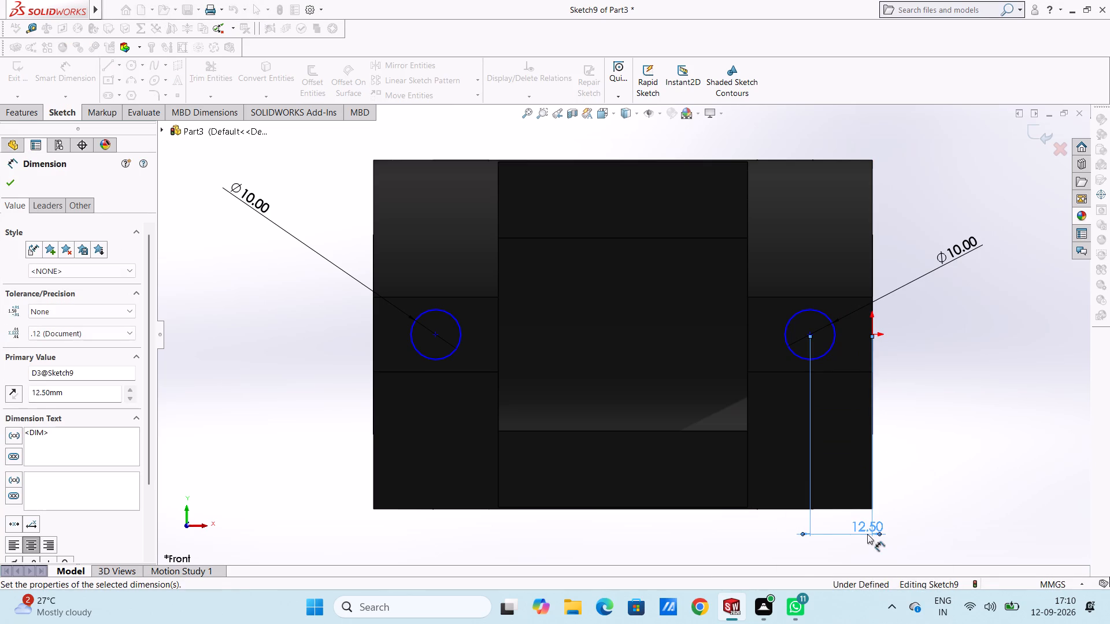
{"action": "left_click", "coordinate": [972, 367]}
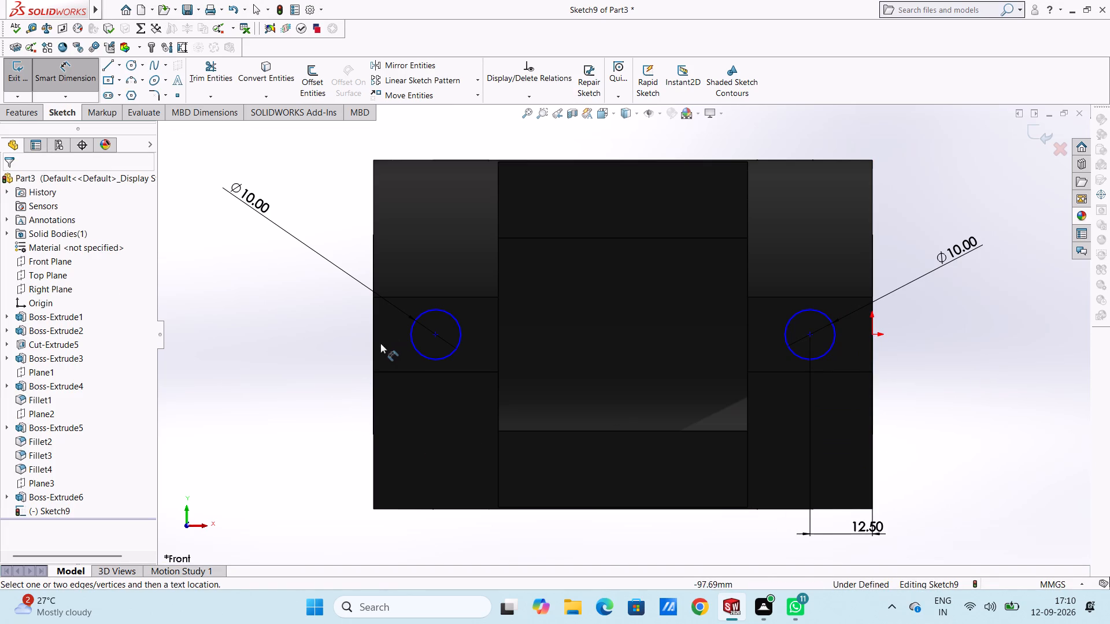
Dimension the distance from the farther circle's centre to its tab's outer side edge as 12.5 mm.
{"action": "left_click", "coordinate": [372, 346]}
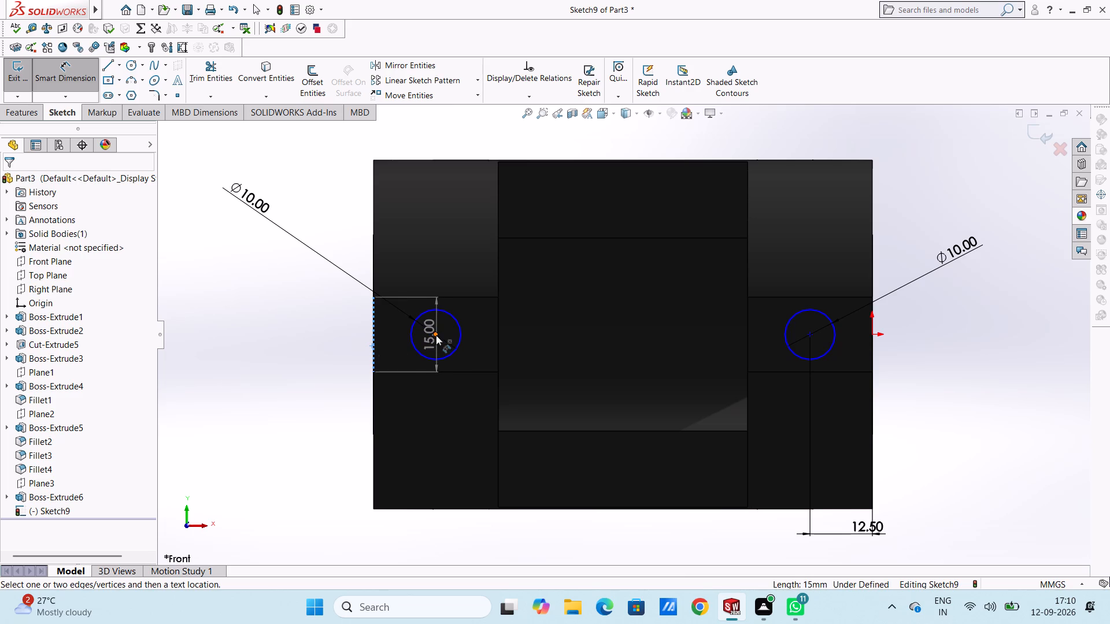
{"action": "left_click", "coordinate": [435, 335]}
{"action": "left_click", "coordinate": [406, 537]}
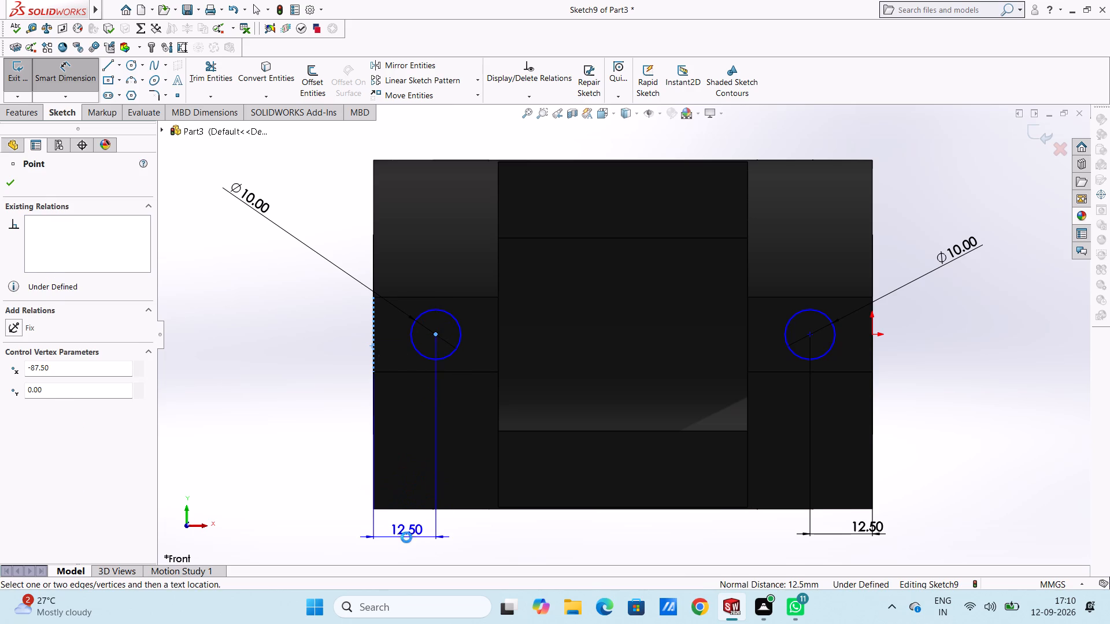
{"action": "key", "text": "Return"}
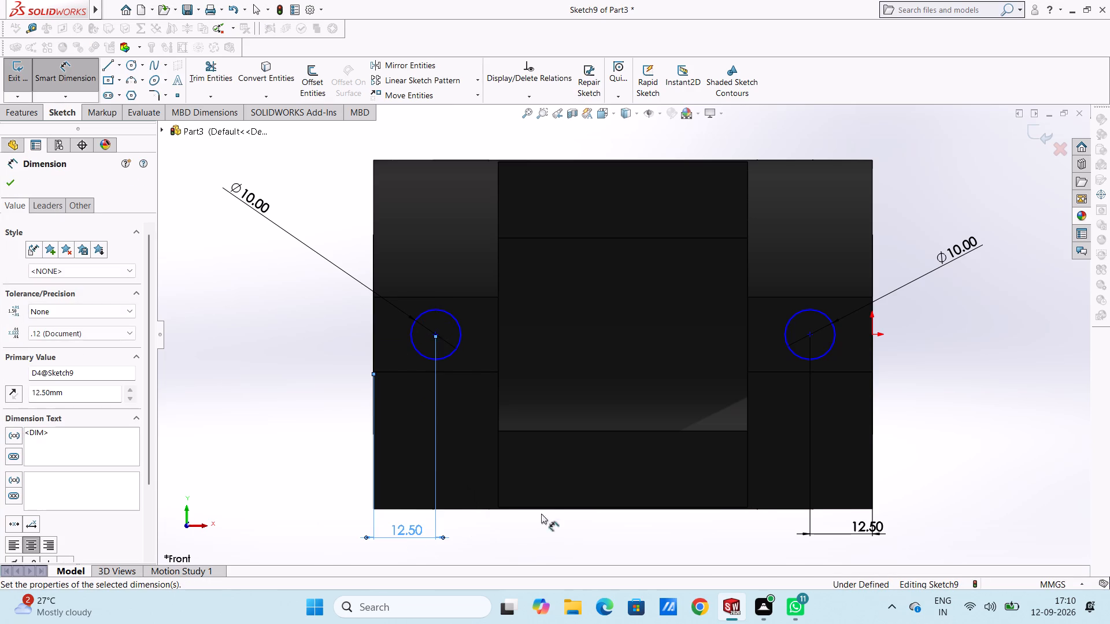
{"action": "left_click", "coordinate": [553, 515]}
Extrude-cut both tab circles into the part from the sketch plane with a blind depth of 50 mm.
{"action": "key", "text": "ctrl+7"}
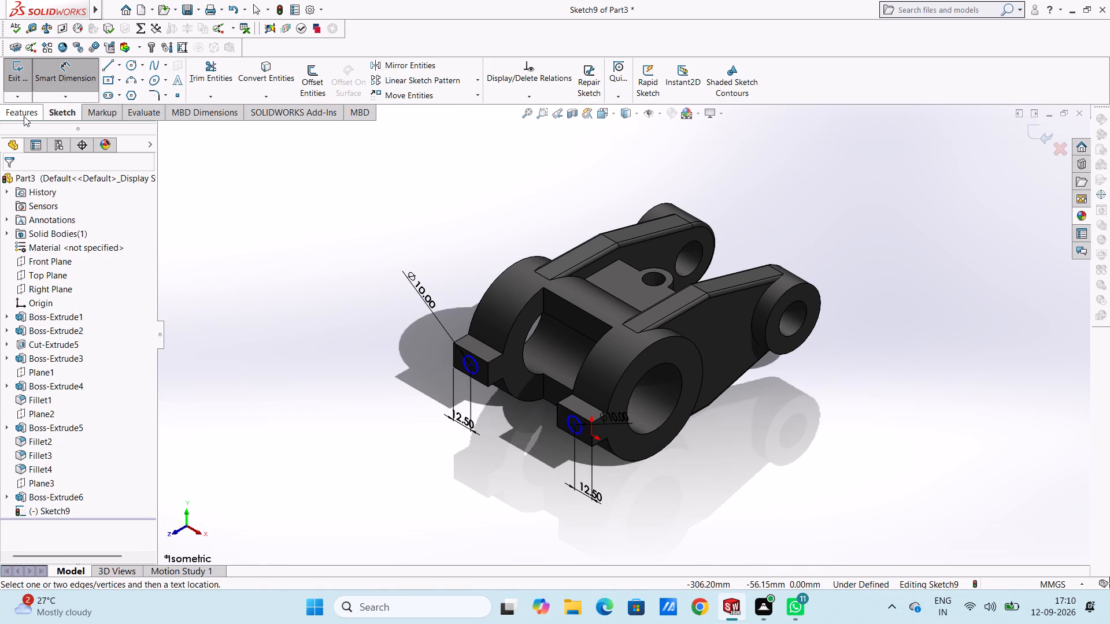
{"action": "left_click", "coordinate": [23, 117]}
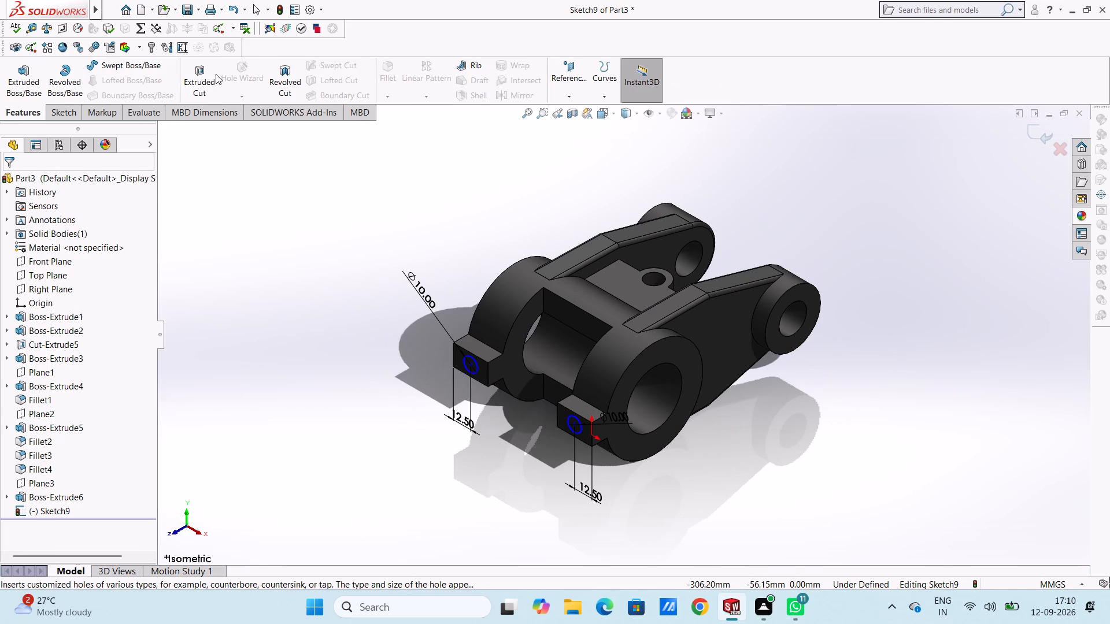
{"action": "left_click", "coordinate": [205, 76]}
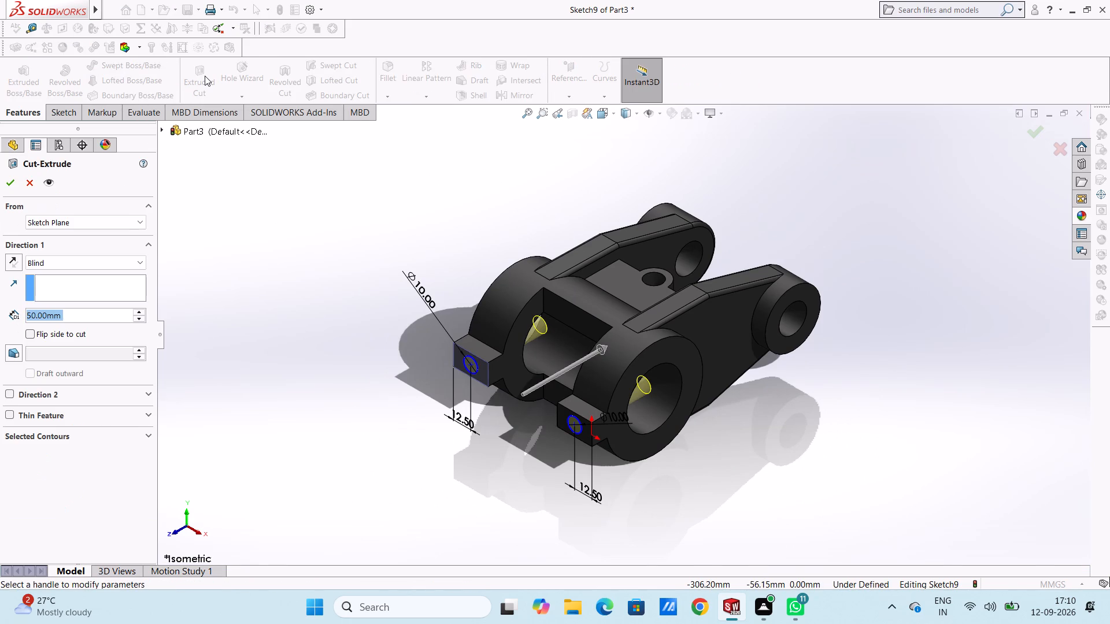
{"action": "left_click", "coordinate": [10, 186]}
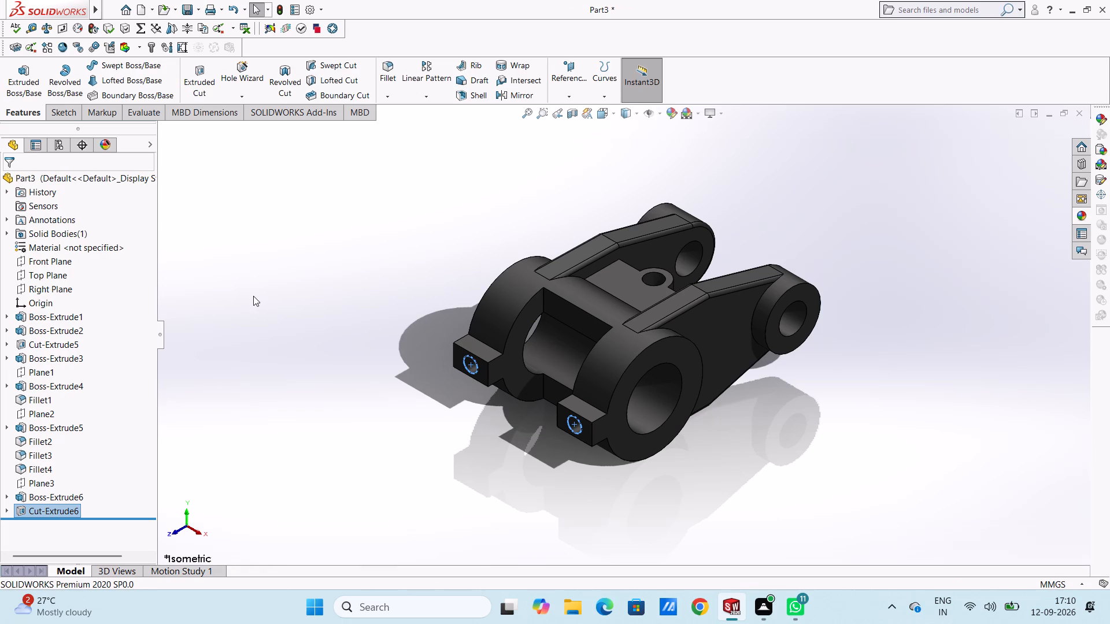
{"action": "left_click", "coordinate": [253, 296]}
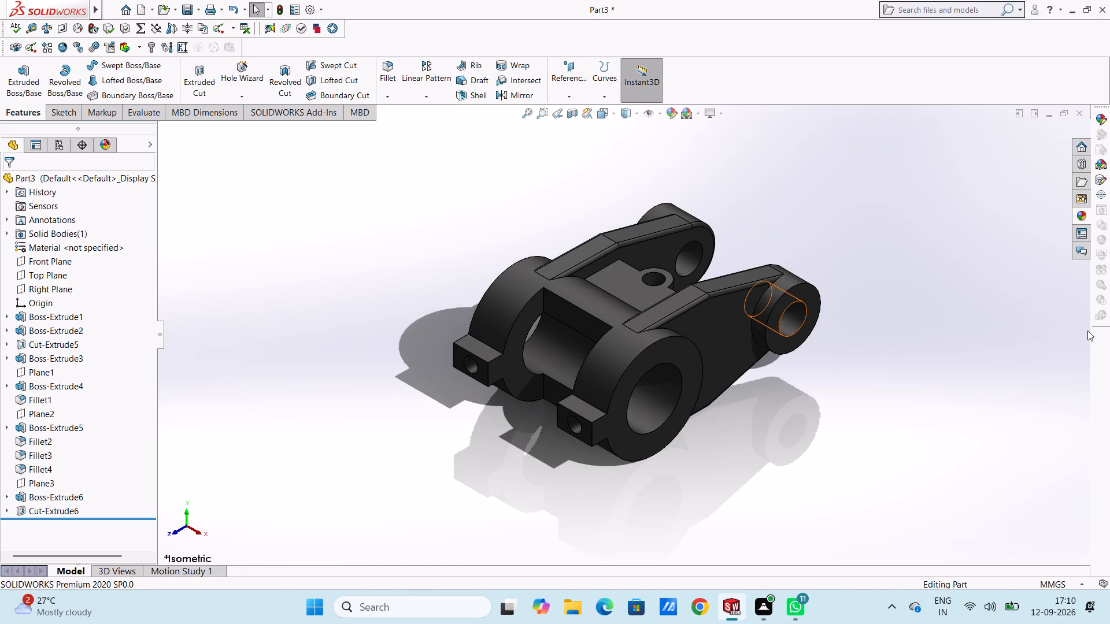
Apply the polished steel appearance from the Metal > Steel category to the hole face in the tab farther from the origin.
{"action": "left_click", "coordinate": [1081, 214]}
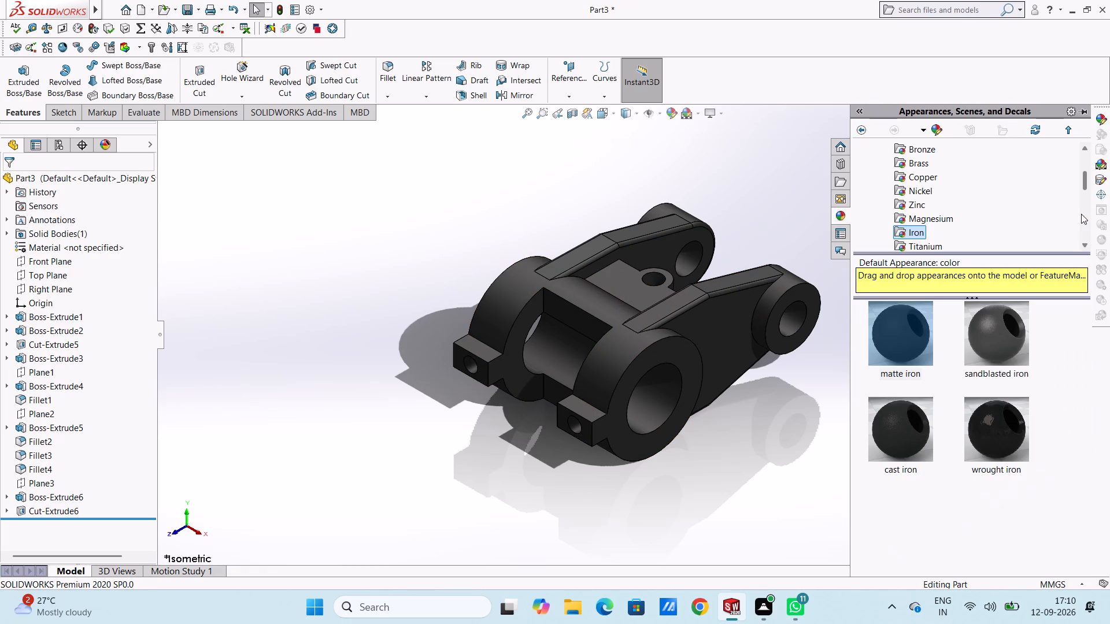
{"action": "scroll", "coordinate": [912, 165], "scroll_direction": "up", "scroll_amount": 2}
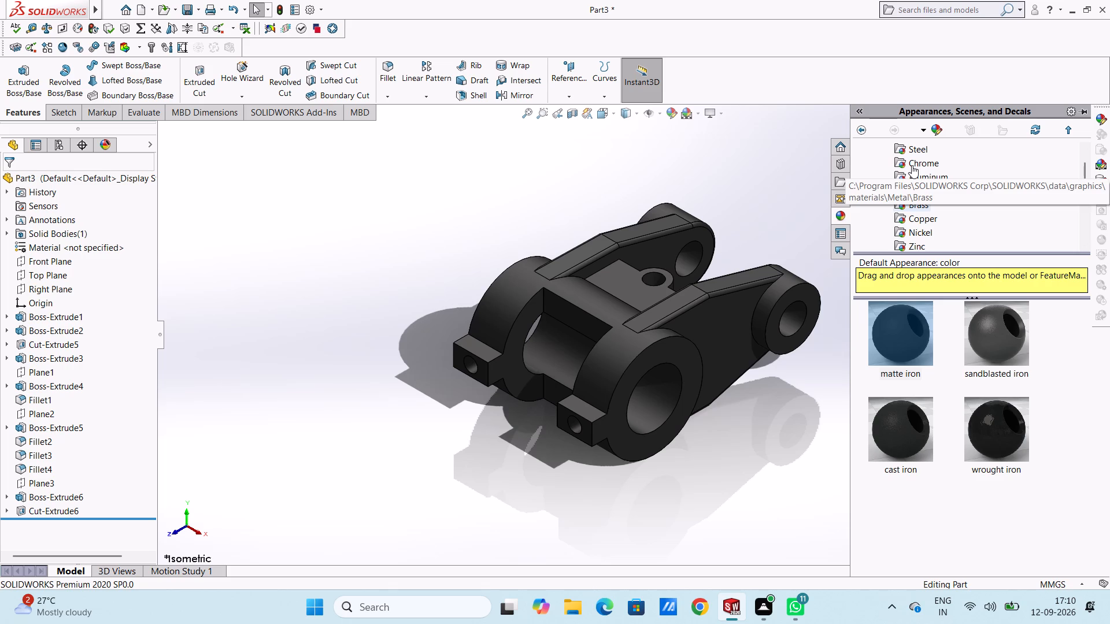
{"action": "left_click", "coordinate": [916, 148]}
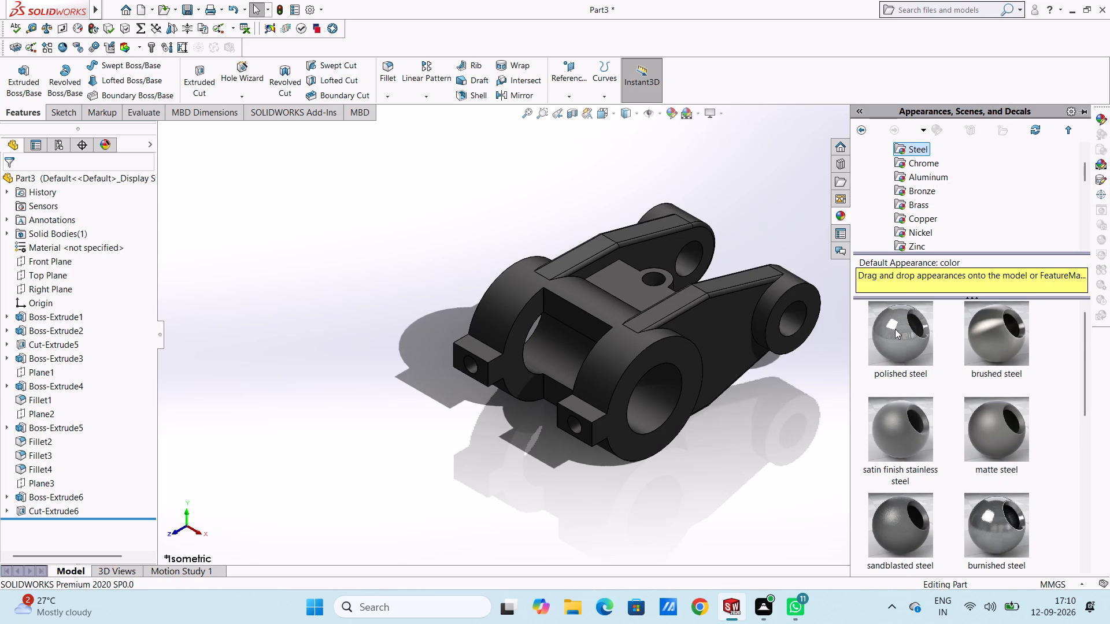
{"action": "left_click_drag", "start_coordinate": [895, 329], "coordinate": [893, 333]}
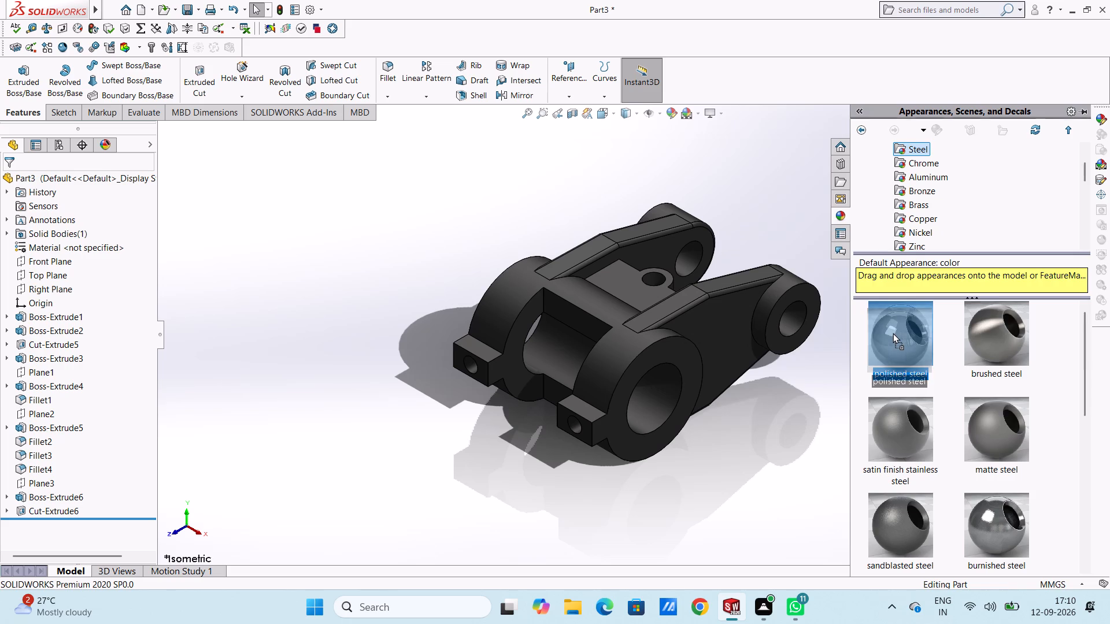
{"action": "left_click_drag", "start_coordinate": [893, 333], "coordinate": [485, 365]}
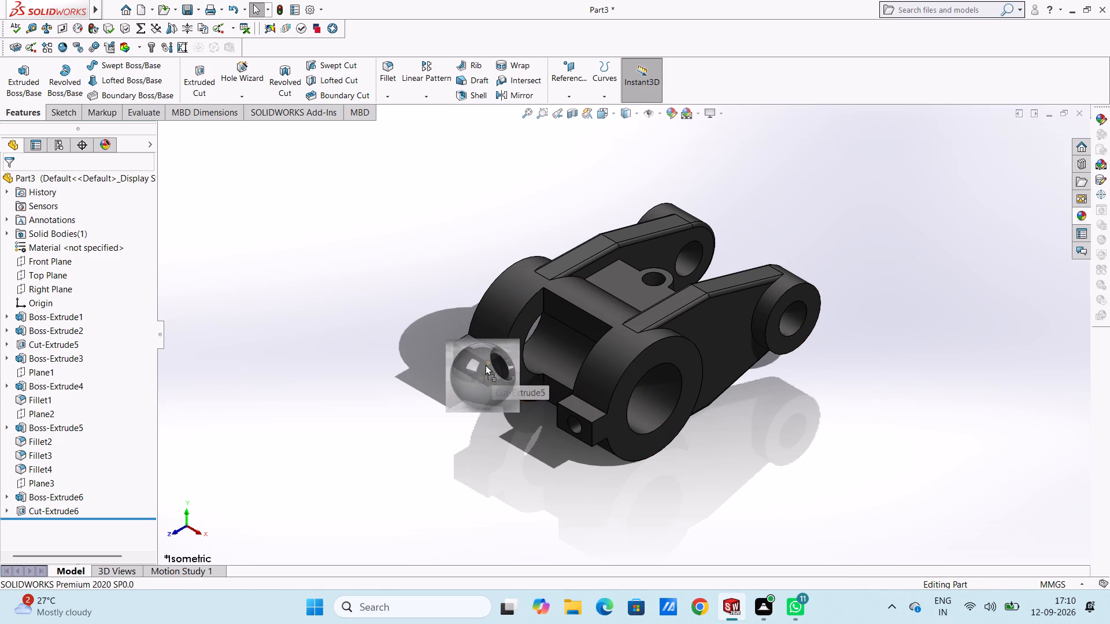
{"action": "left_click_drag", "start_coordinate": [485, 365], "coordinate": [469, 362]}
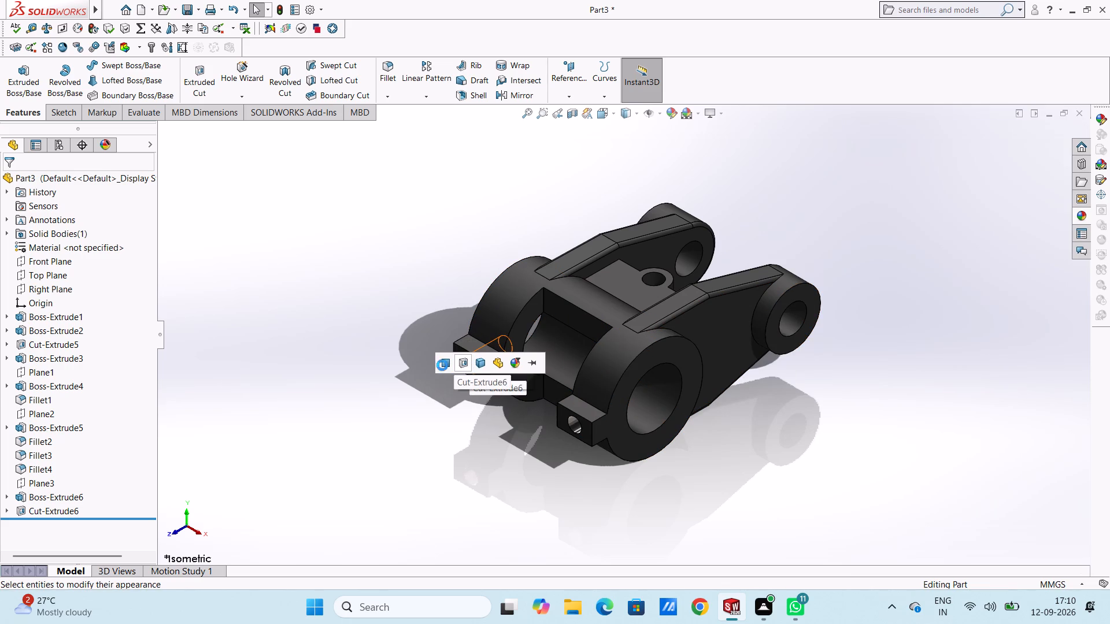
{"action": "left_click", "coordinate": [442, 365]}
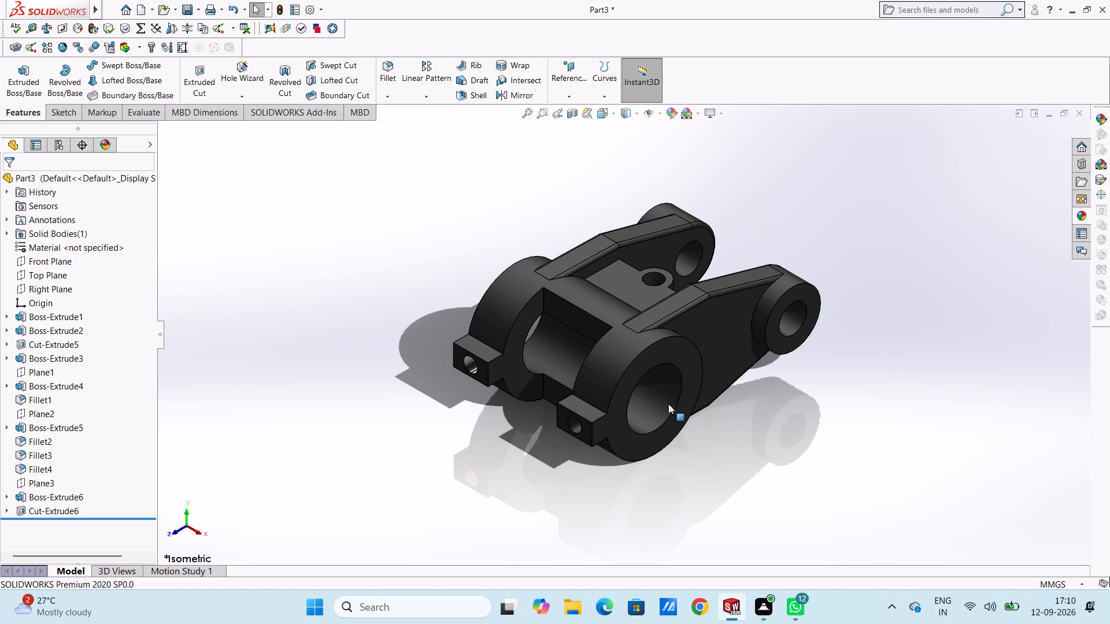
Apply the polished steel appearance to the hole face in the tab nearer the origin.
{"action": "left_click", "coordinate": [1082, 214]}
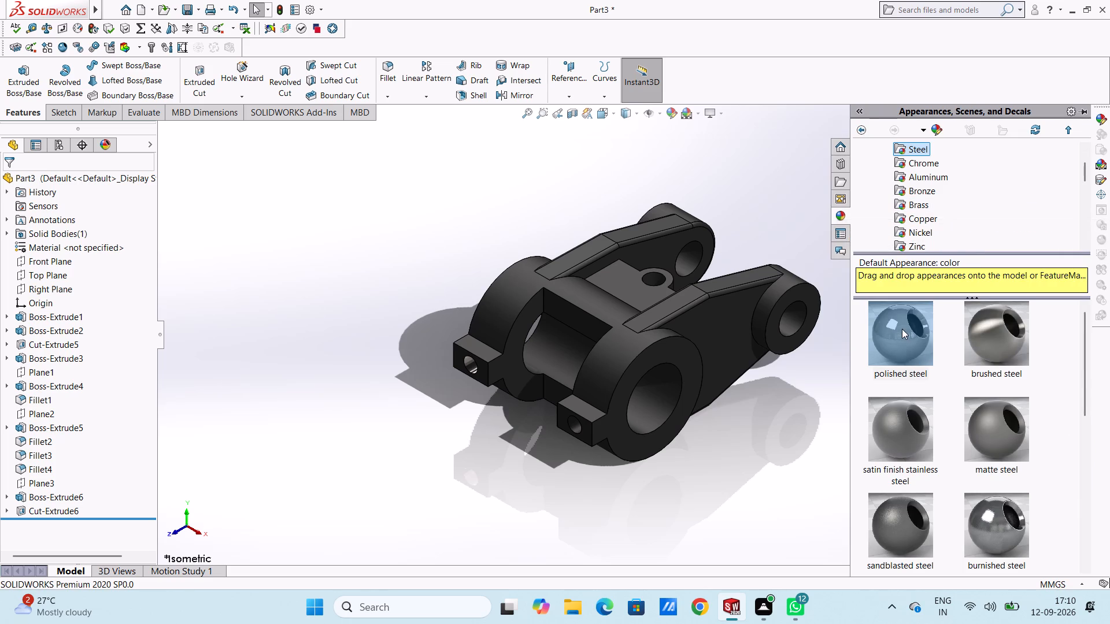
{"action": "left_click_drag", "start_coordinate": [902, 329], "coordinate": [572, 406]}
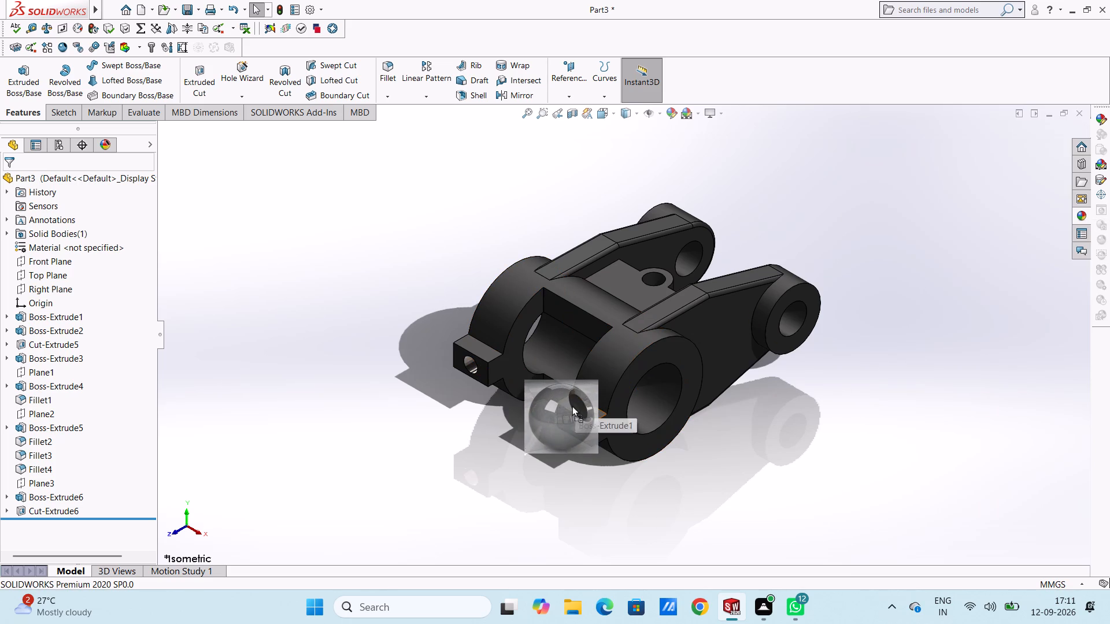
{"action": "left_click_drag", "start_coordinate": [572, 406], "coordinate": [575, 412]}
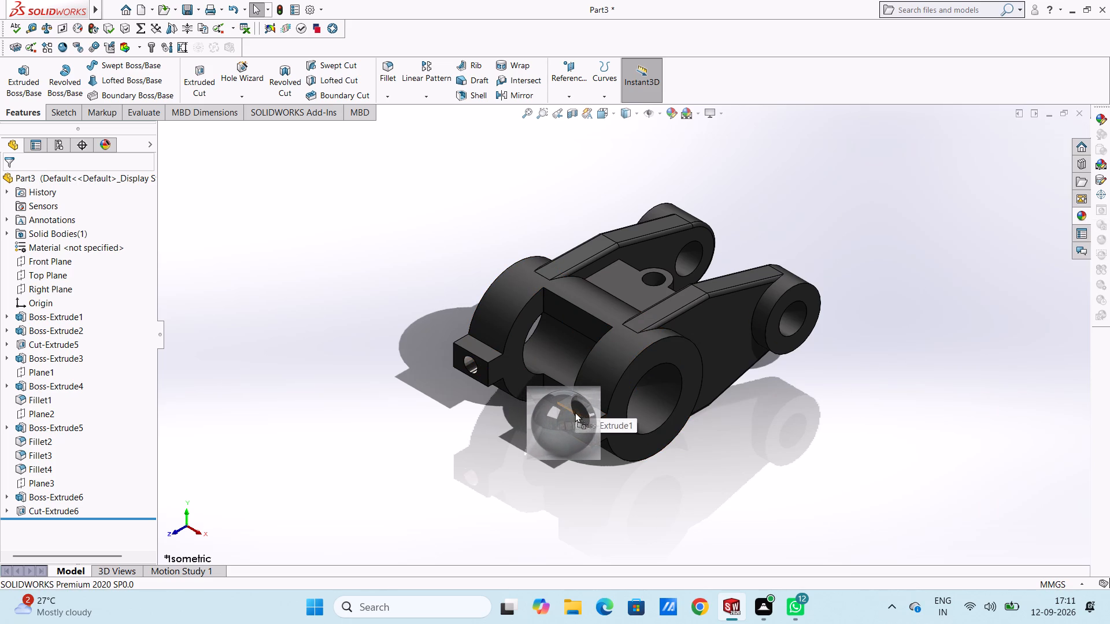
{"action": "left_click_drag", "start_coordinate": [575, 412], "coordinate": [573, 421]}
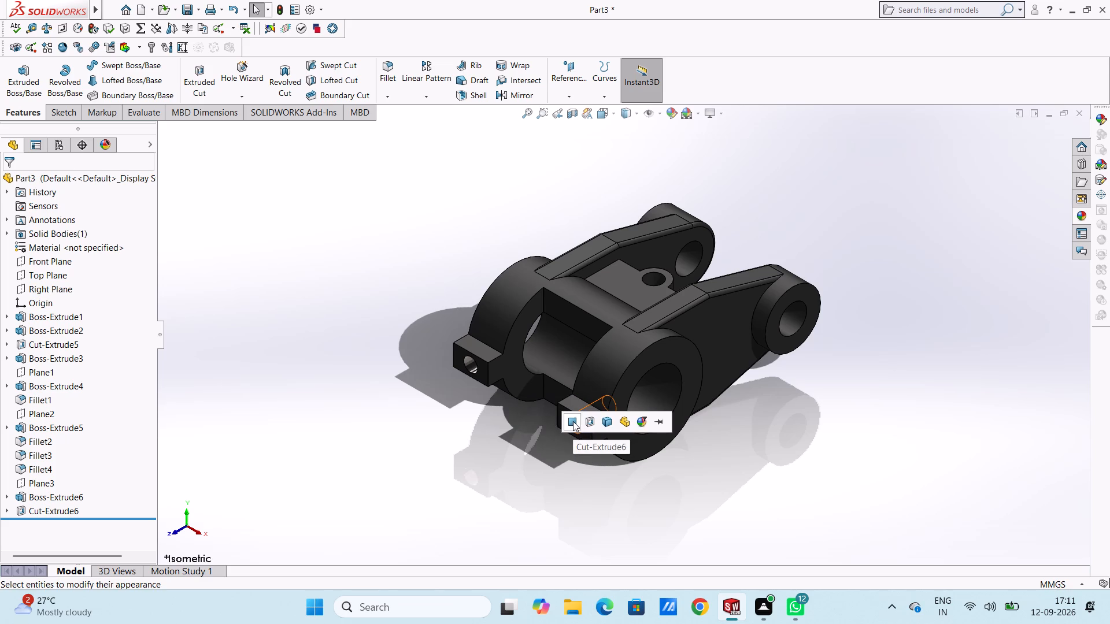
{"action": "left_click", "coordinate": [573, 421]}
{"action": "left_click", "coordinate": [493, 471]}
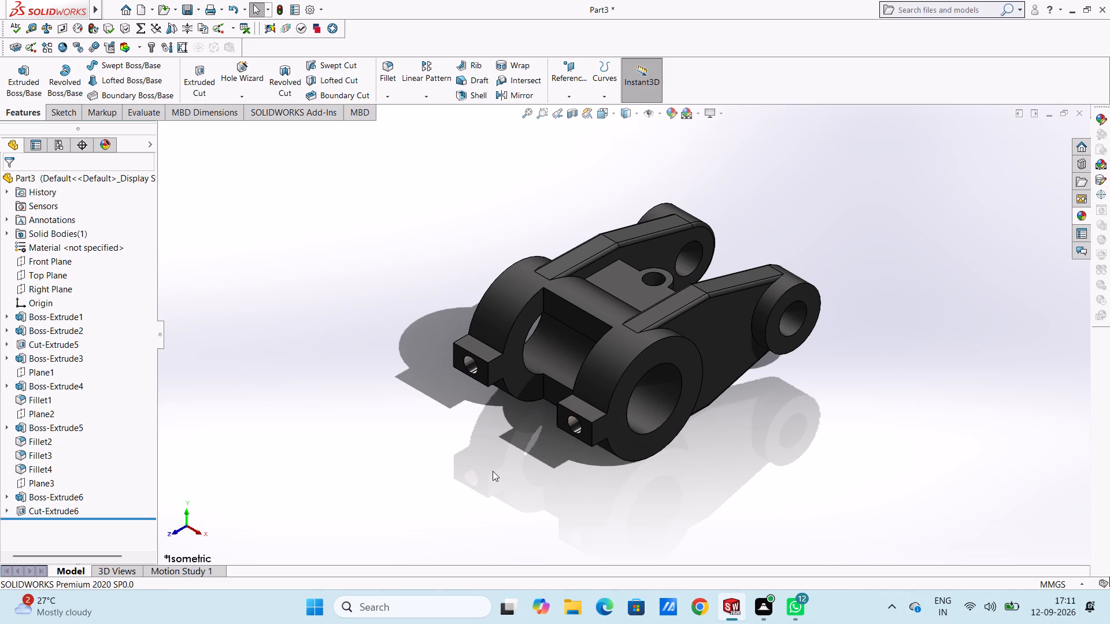
Browse the brass, bronze, aluminum, chrome and steel appearances in the Metal category for a finish for the part.
{"action": "left_click", "coordinate": [1078, 215]}
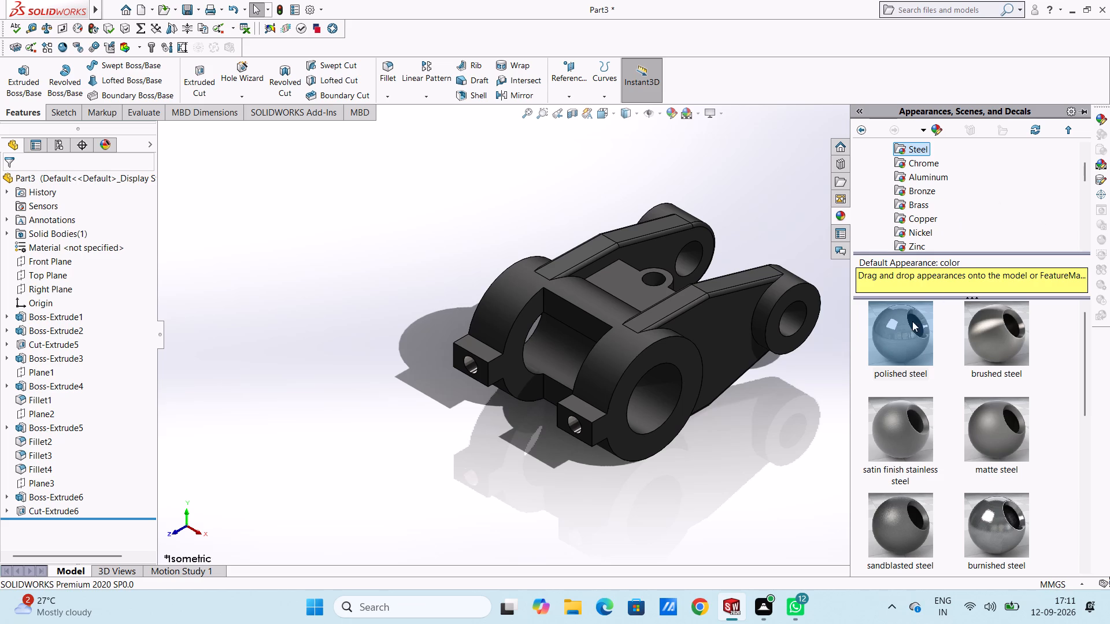
{"action": "left_click", "coordinate": [917, 205]}
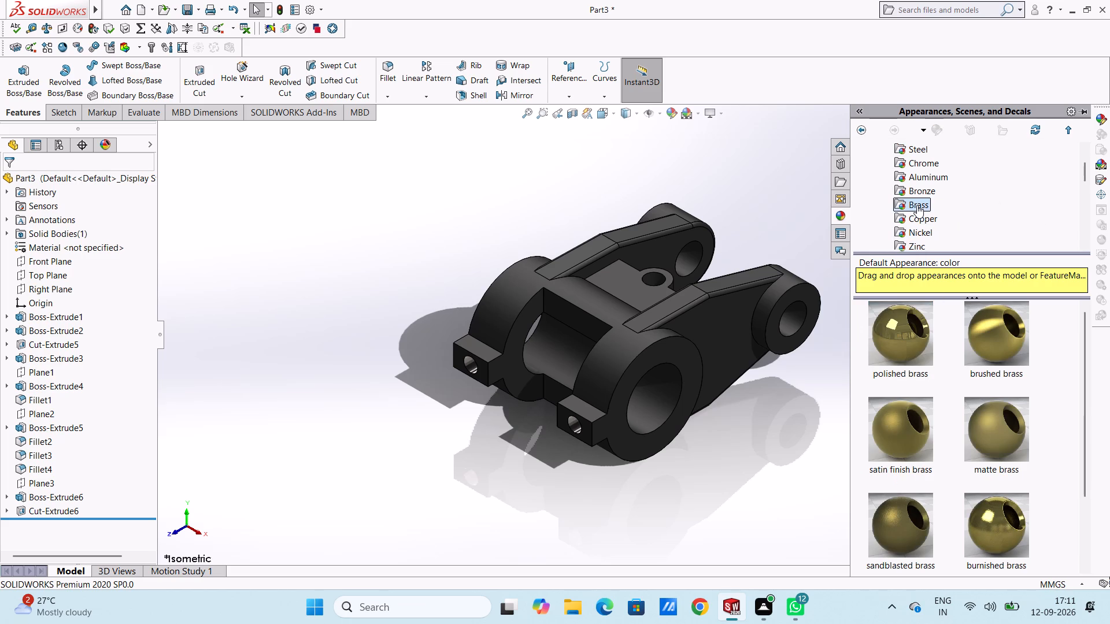
{"action": "left_click", "coordinate": [915, 192]}
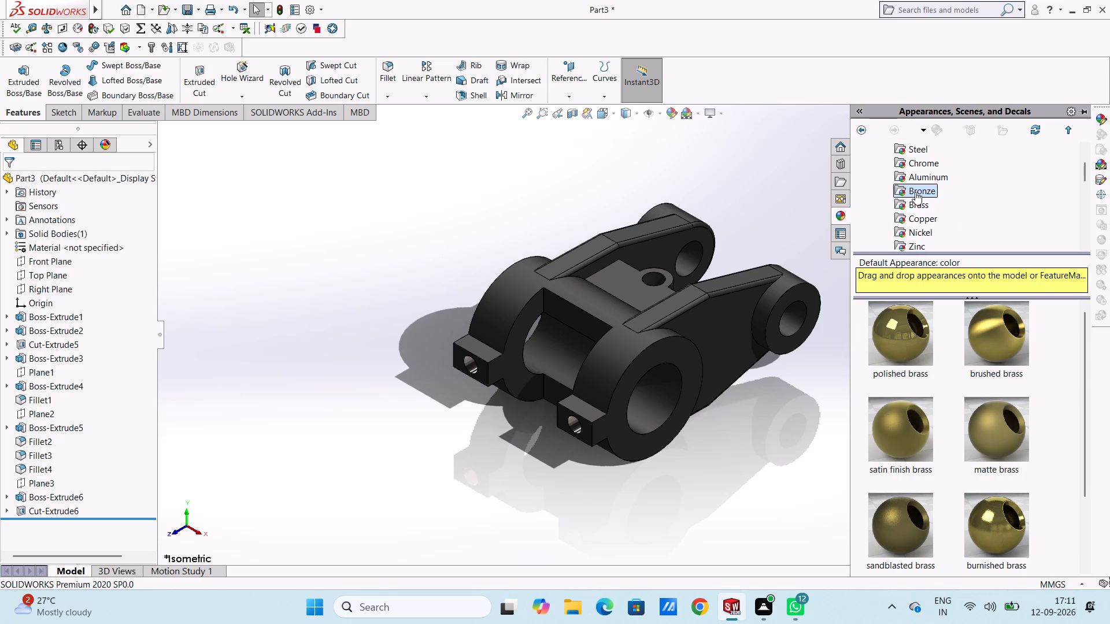
{"action": "left_click", "coordinate": [913, 180]}
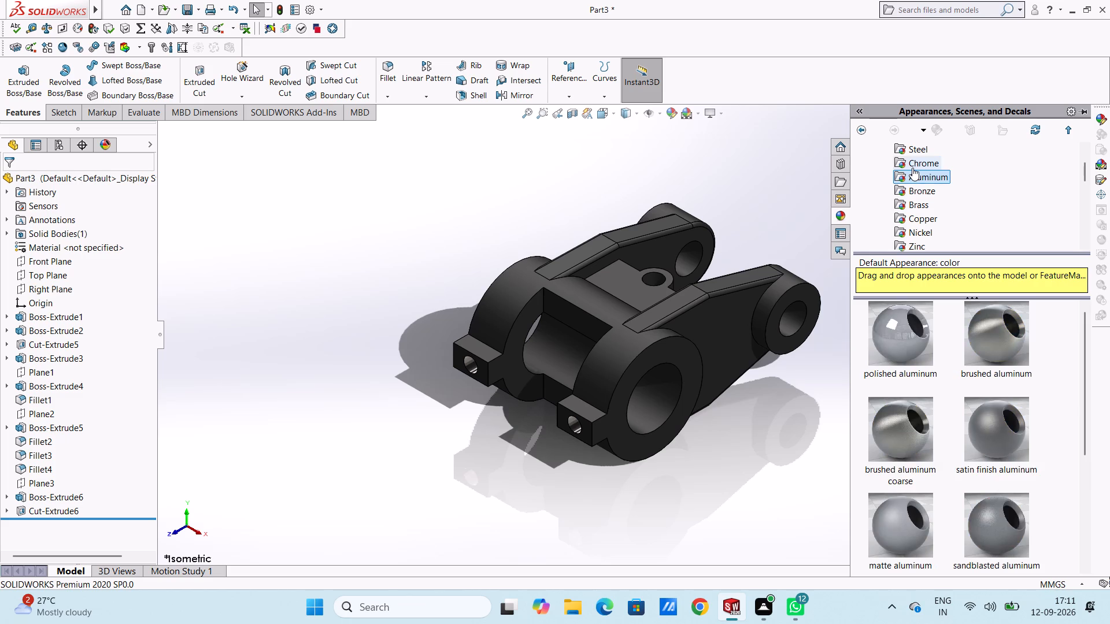
{"action": "left_click", "coordinate": [912, 168]}
{"action": "scroll", "coordinate": [912, 168], "scroll_direction": "up", "scroll_amount": 4}
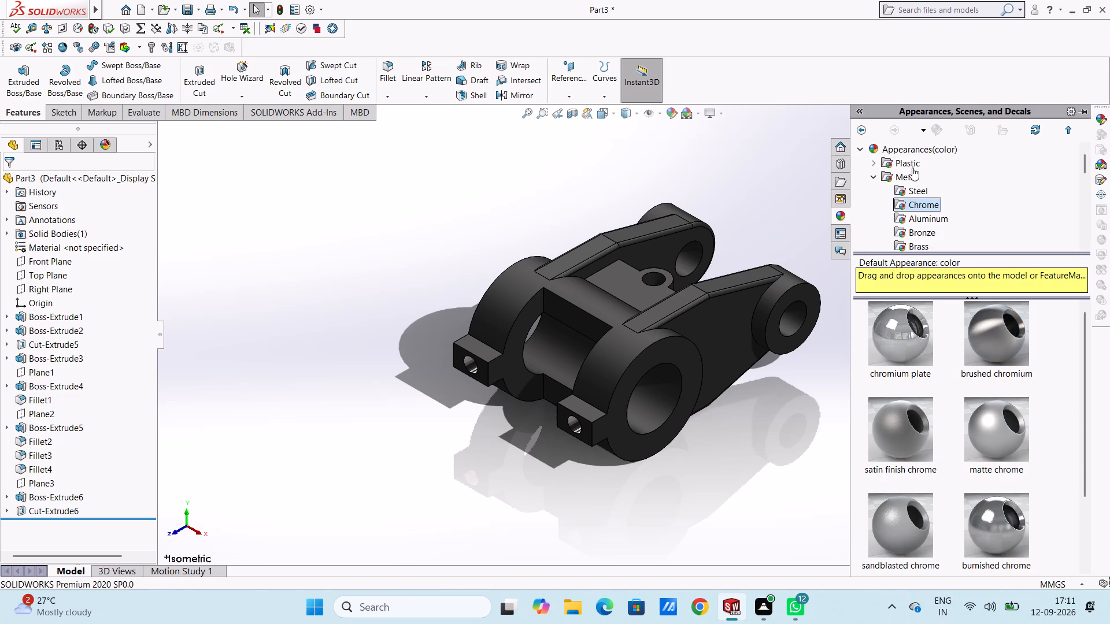
{"action": "left_click", "coordinate": [922, 192]}
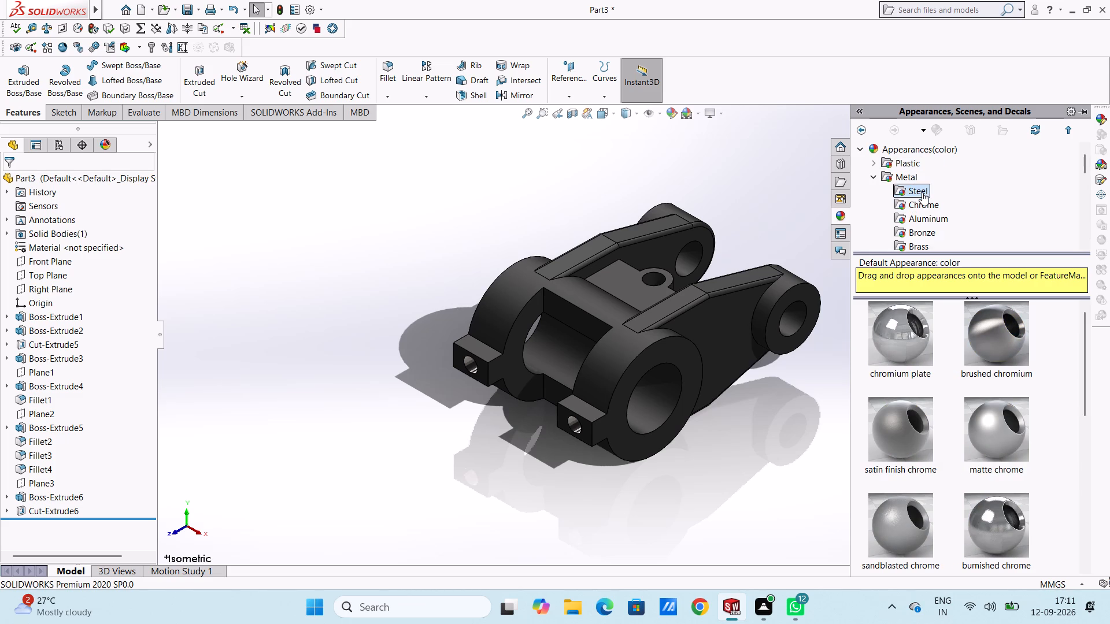
{"action": "left_click", "coordinate": [903, 177]}
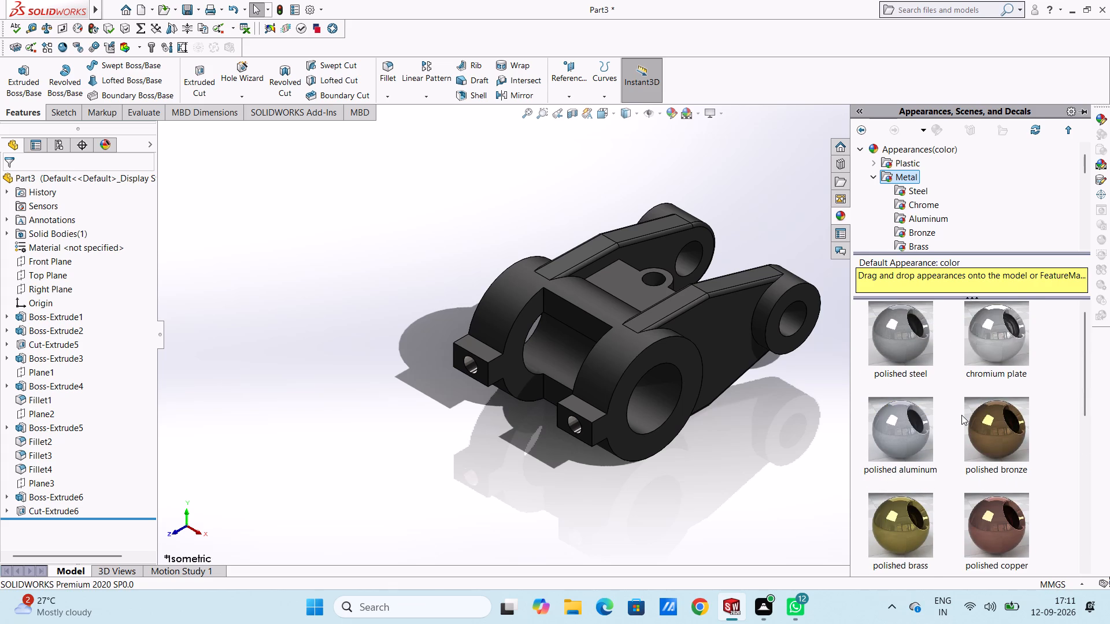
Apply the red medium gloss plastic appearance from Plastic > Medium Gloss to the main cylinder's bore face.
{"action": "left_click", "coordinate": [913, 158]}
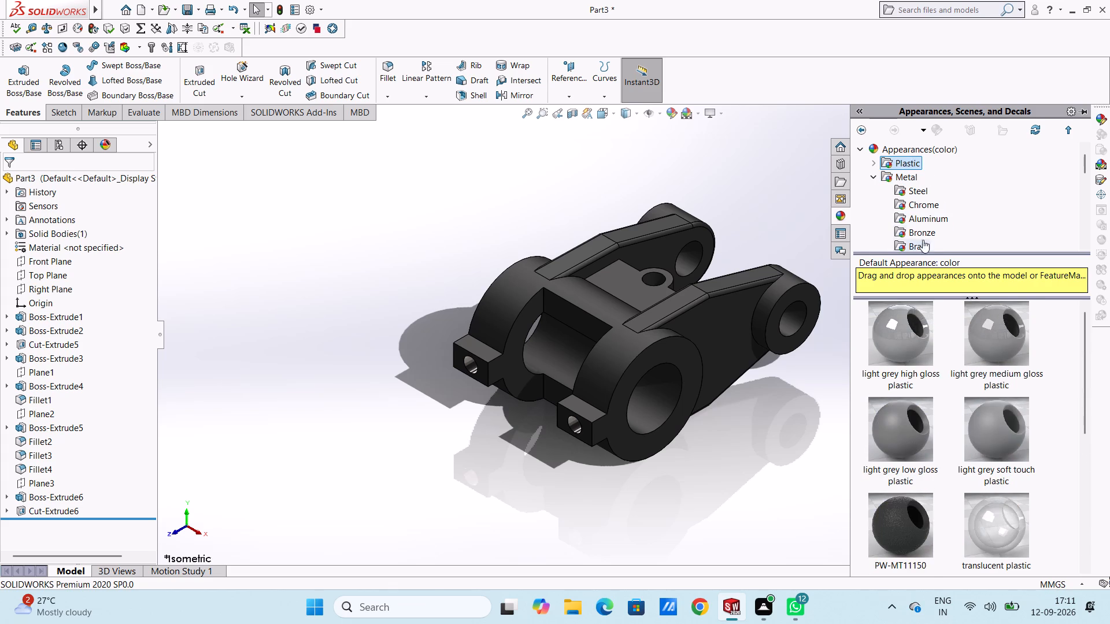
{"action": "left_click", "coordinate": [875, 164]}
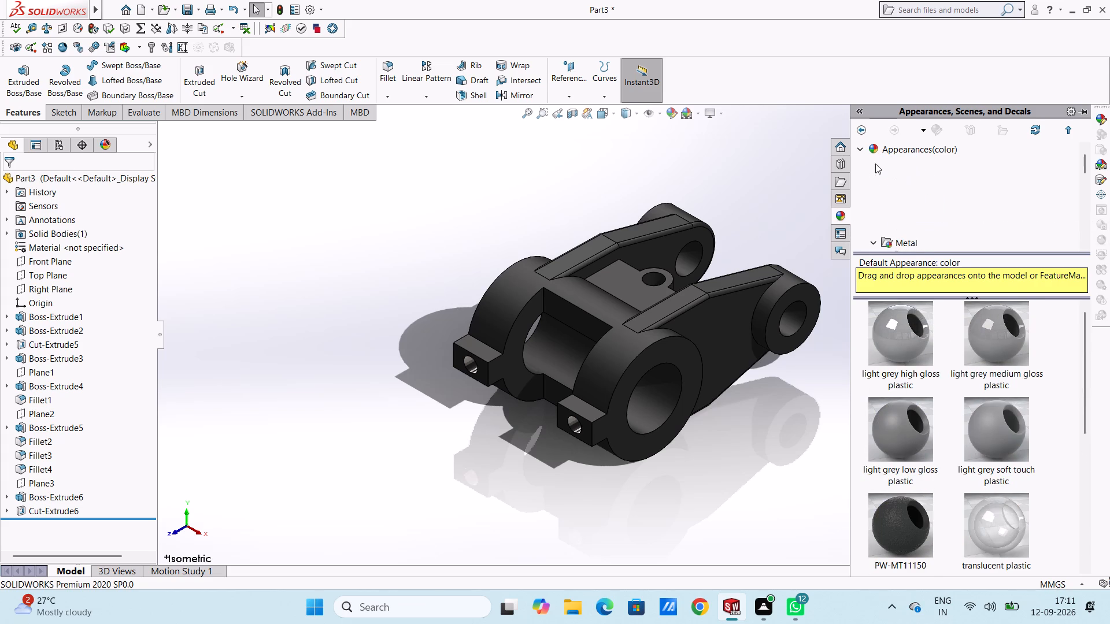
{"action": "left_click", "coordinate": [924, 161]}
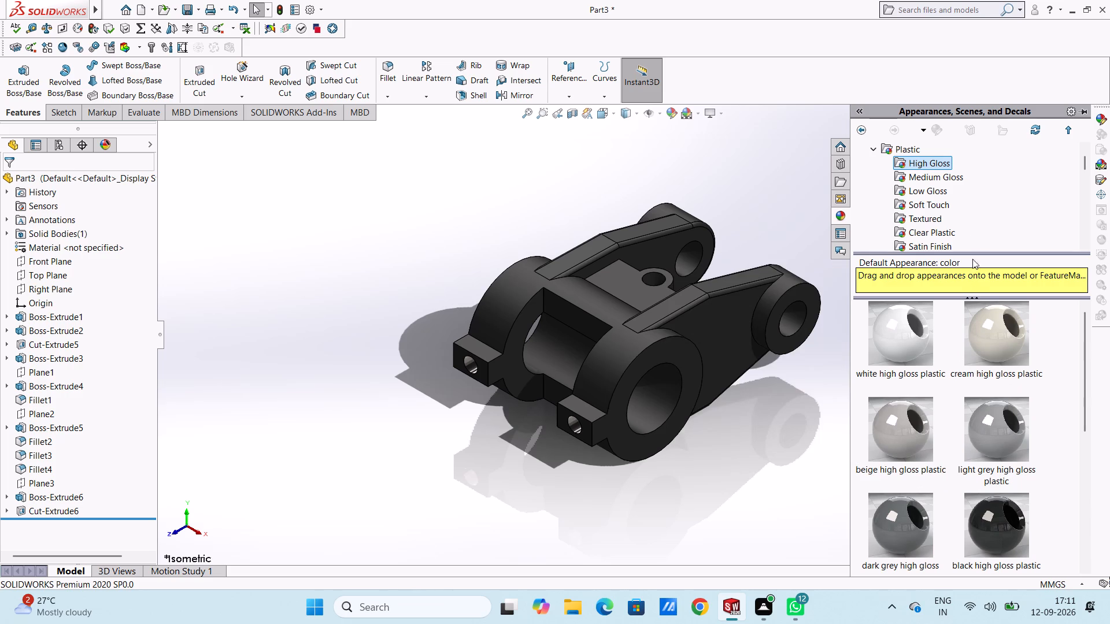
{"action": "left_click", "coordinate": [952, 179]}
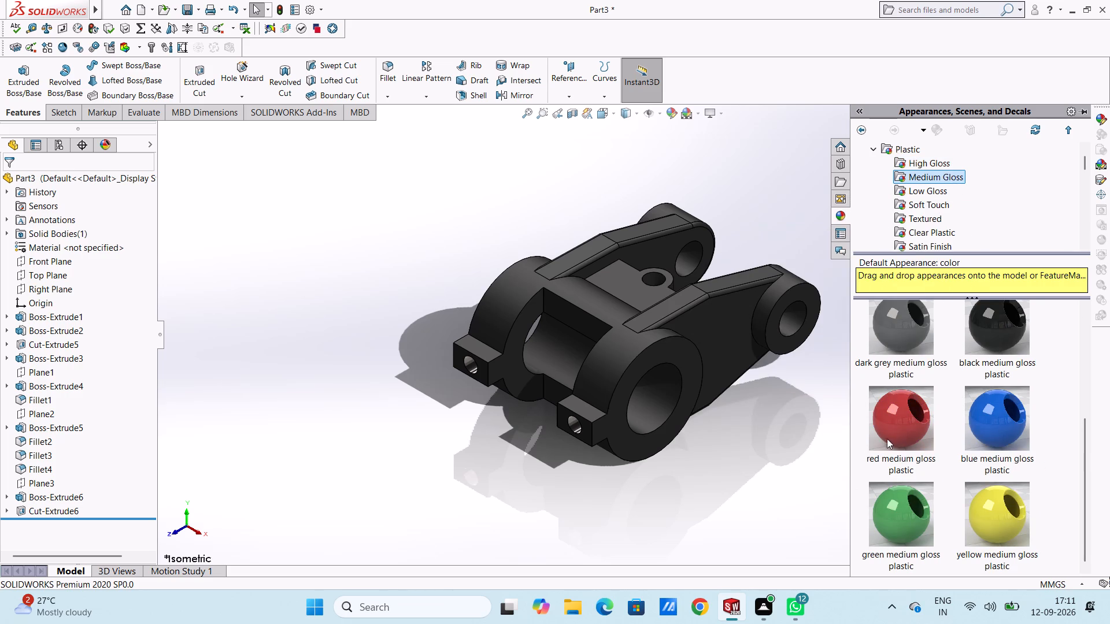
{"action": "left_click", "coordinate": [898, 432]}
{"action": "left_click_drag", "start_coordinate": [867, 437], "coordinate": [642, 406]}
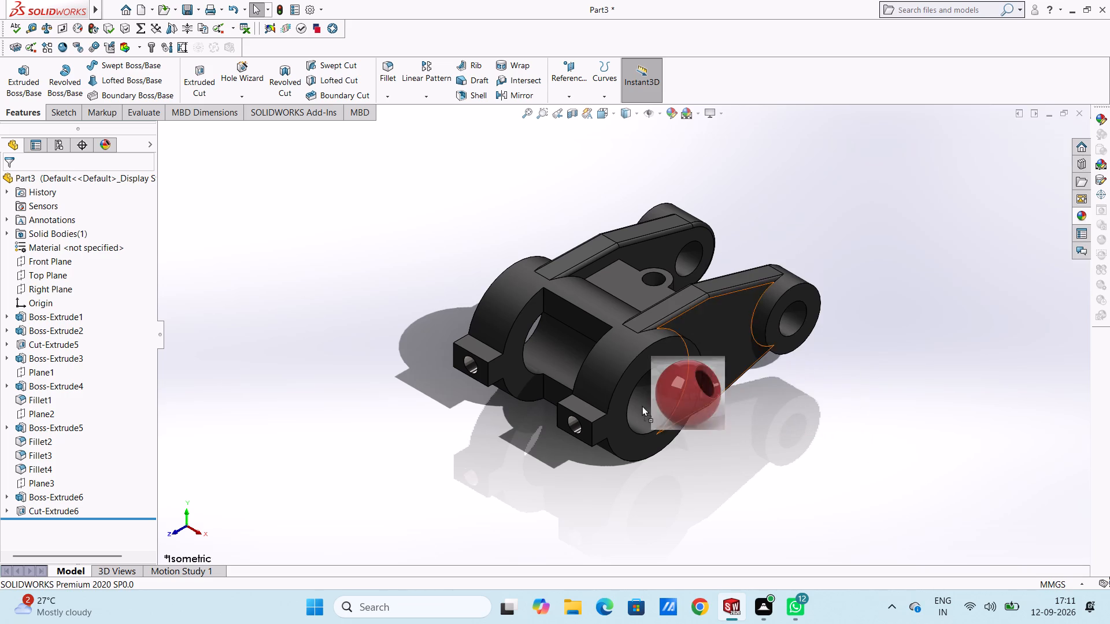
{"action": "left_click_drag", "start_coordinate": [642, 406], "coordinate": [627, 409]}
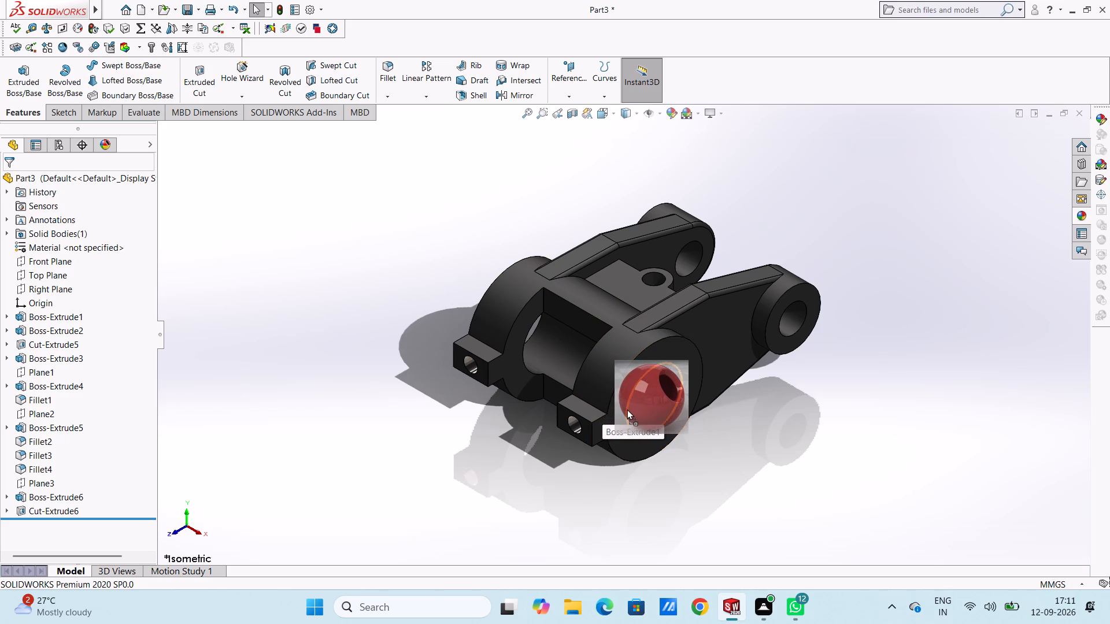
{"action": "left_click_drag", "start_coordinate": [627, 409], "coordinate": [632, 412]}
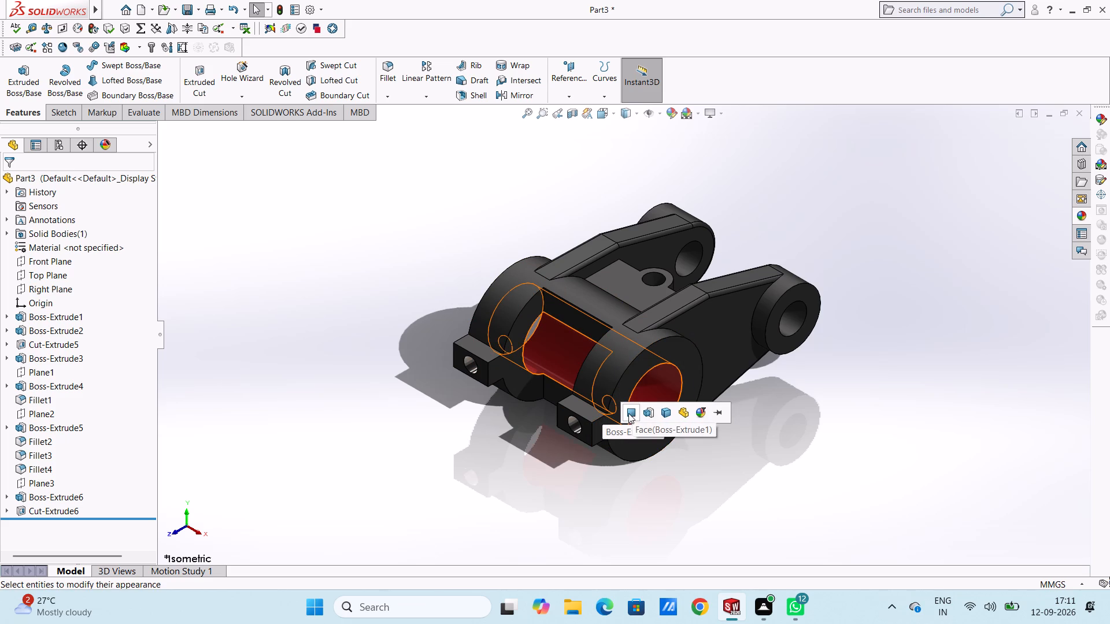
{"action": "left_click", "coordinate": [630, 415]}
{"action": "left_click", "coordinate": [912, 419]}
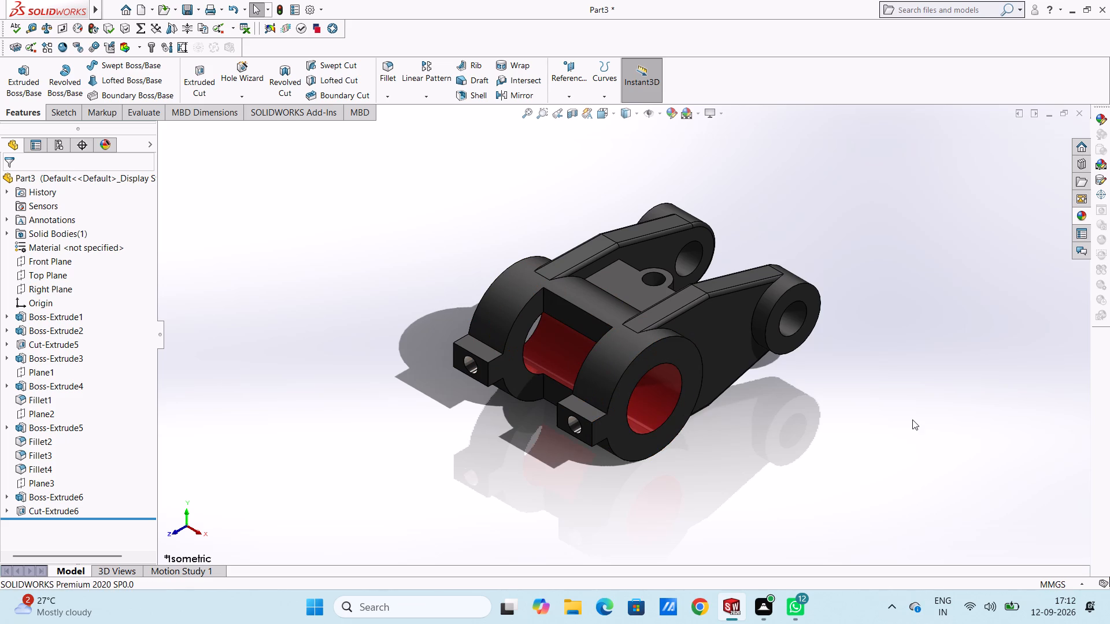
Apply the red soft touch plastic appearance from Plastic > Soft Touch to the main cylinder's bore face.
{"action": "left_click", "coordinate": [1078, 215]}
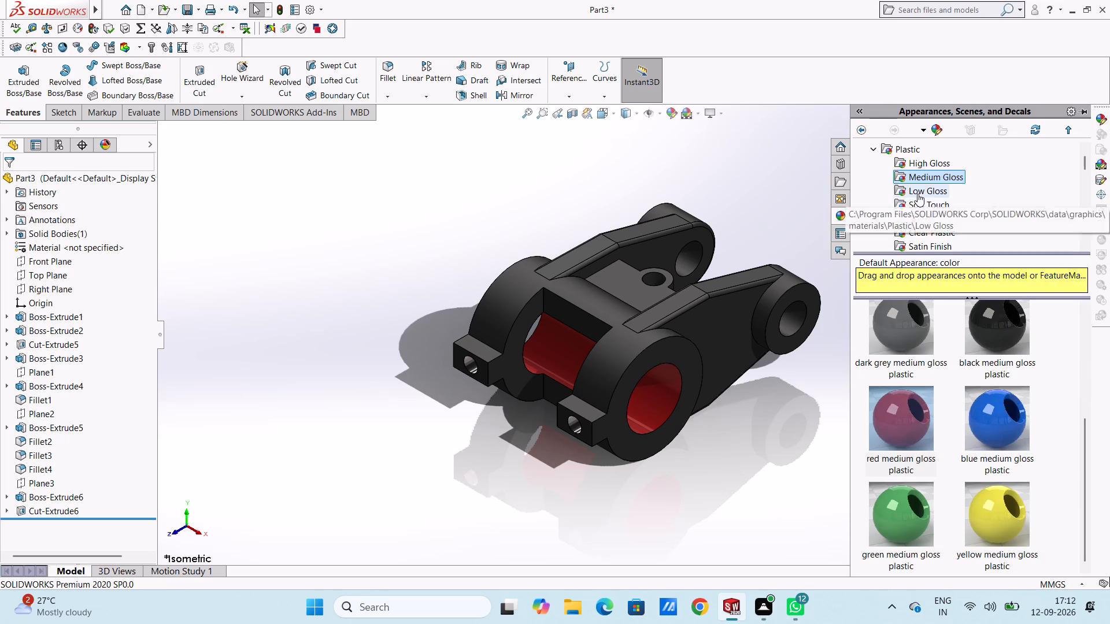
{"action": "left_click", "coordinate": [917, 194]}
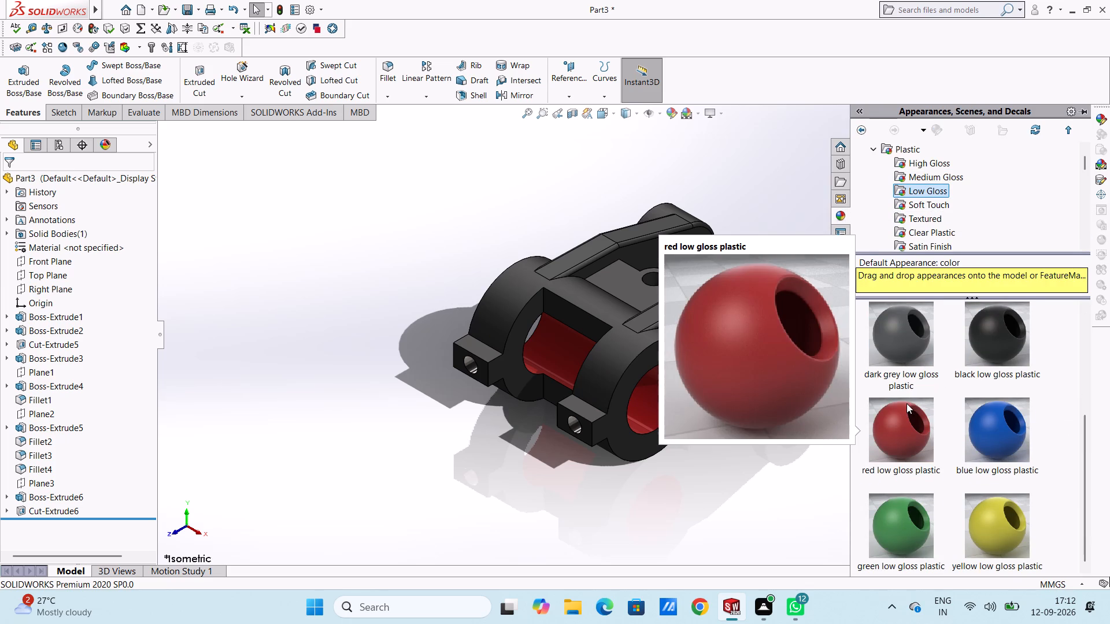
{"action": "left_click", "coordinate": [930, 205]}
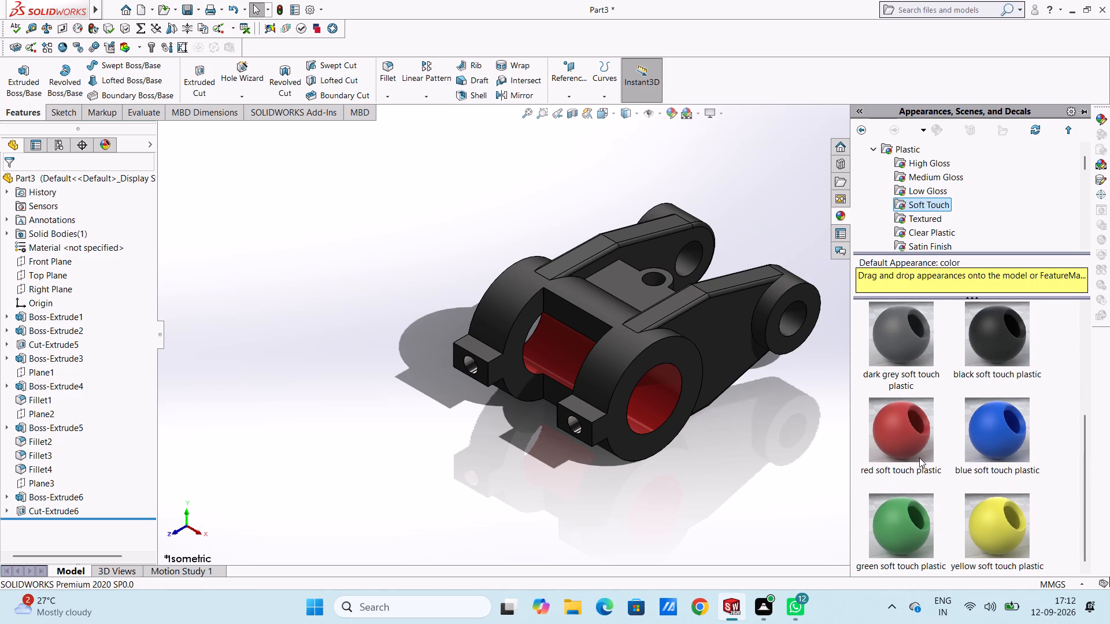
{"action": "left_click", "coordinate": [919, 458]}
{"action": "left_click_drag", "start_coordinate": [919, 458], "coordinate": [709, 395]}
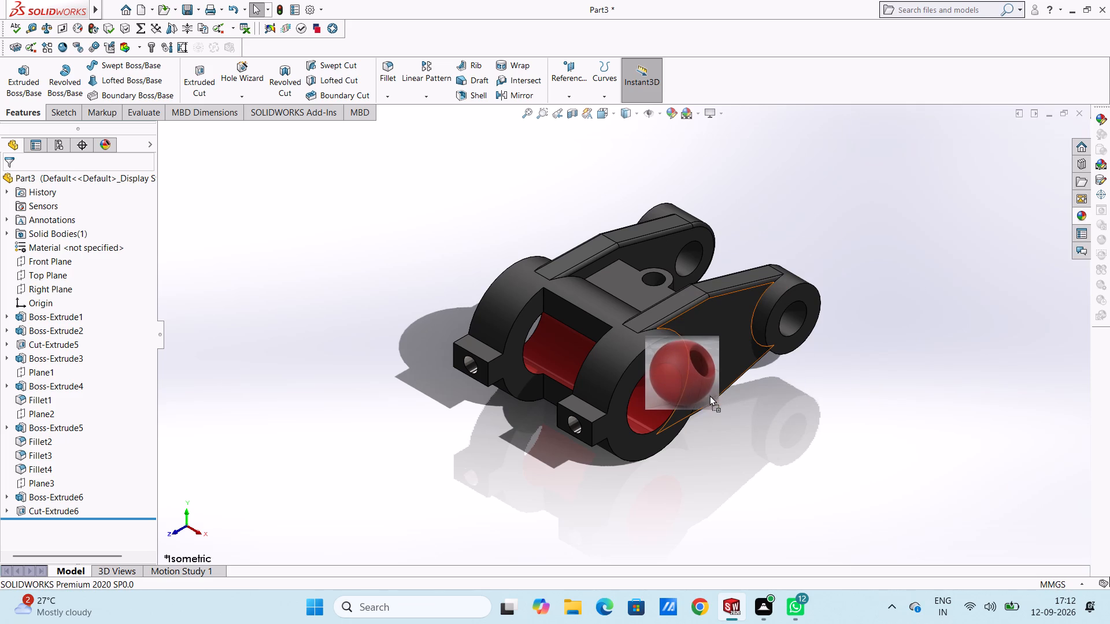
{"action": "left_click_drag", "start_coordinate": [709, 395], "coordinate": [665, 406]}
{"action": "left_click", "coordinate": [665, 406]}
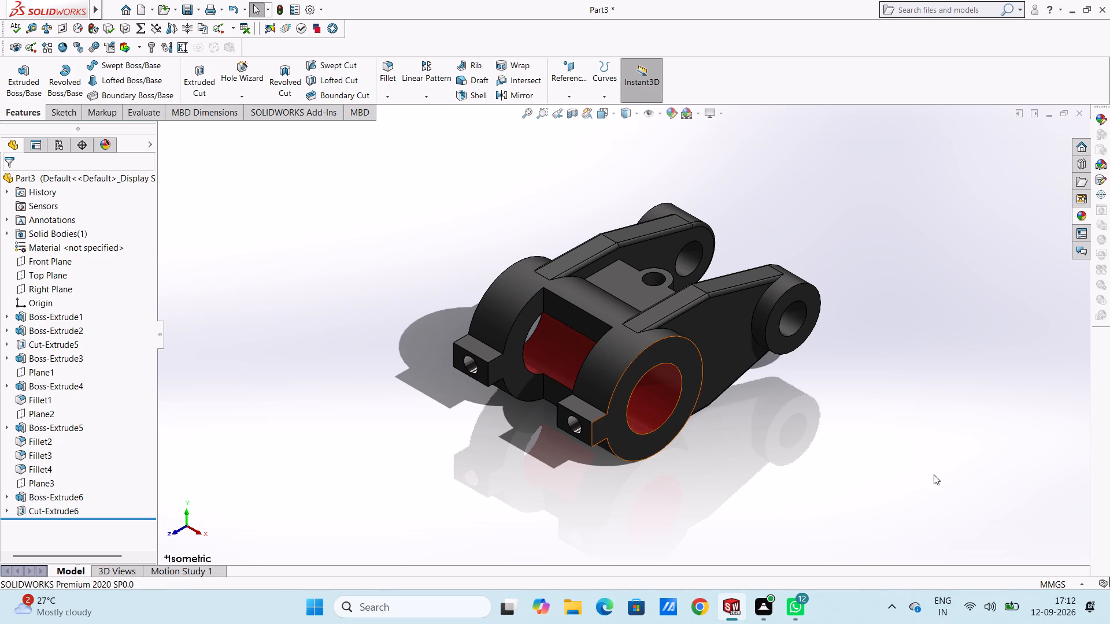
Examine the plastic appearance categories from Textured through Mesh for an alternative finish for the bore.
{"action": "left_click", "coordinate": [1071, 216]}
{"action": "left_click", "coordinate": [1078, 215]}
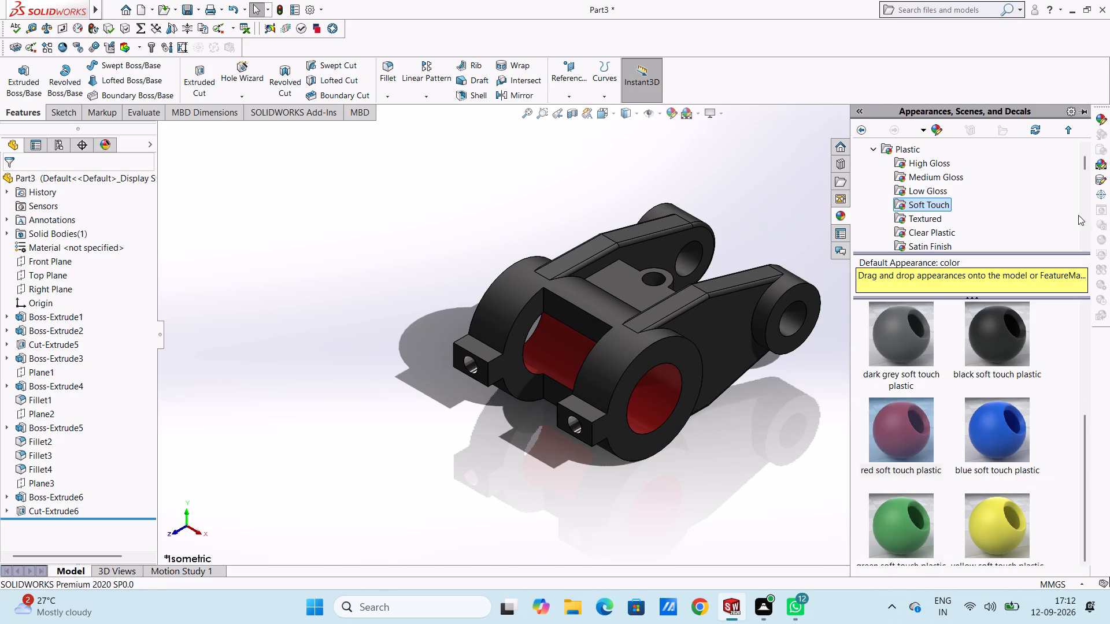
{"action": "left_click", "coordinate": [929, 224]}
{"action": "scroll", "coordinate": [929, 224], "scroll_direction": "down", "scroll_amount": 8}
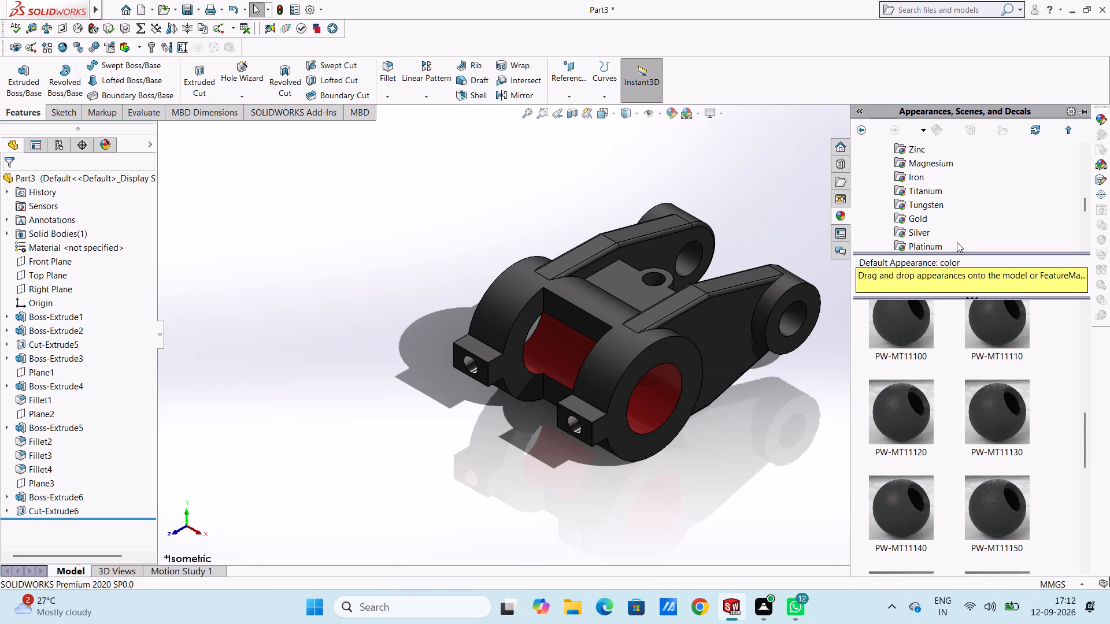
{"action": "scroll", "coordinate": [972, 173], "scroll_direction": "up", "scroll_amount": 7}
{"action": "scroll", "coordinate": [972, 173], "scroll_direction": "down", "scroll_amount": 4}
{"action": "scroll", "coordinate": [972, 173], "scroll_direction": "up", "scroll_amount": 7}
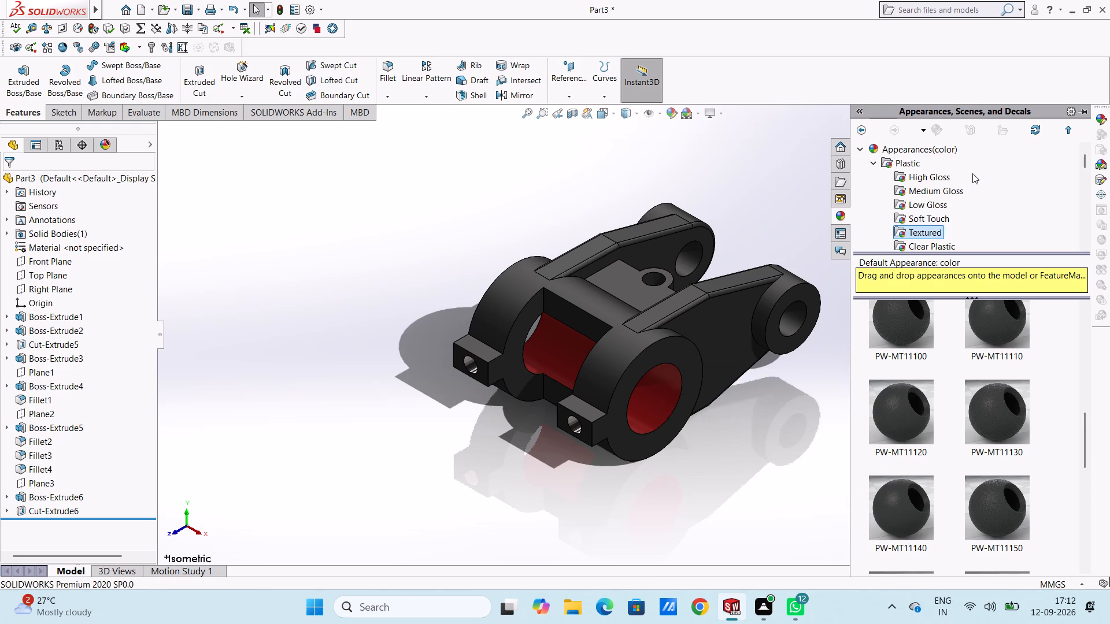
{"action": "scroll", "coordinate": [972, 173], "scroll_direction": "down", "scroll_amount": 3}
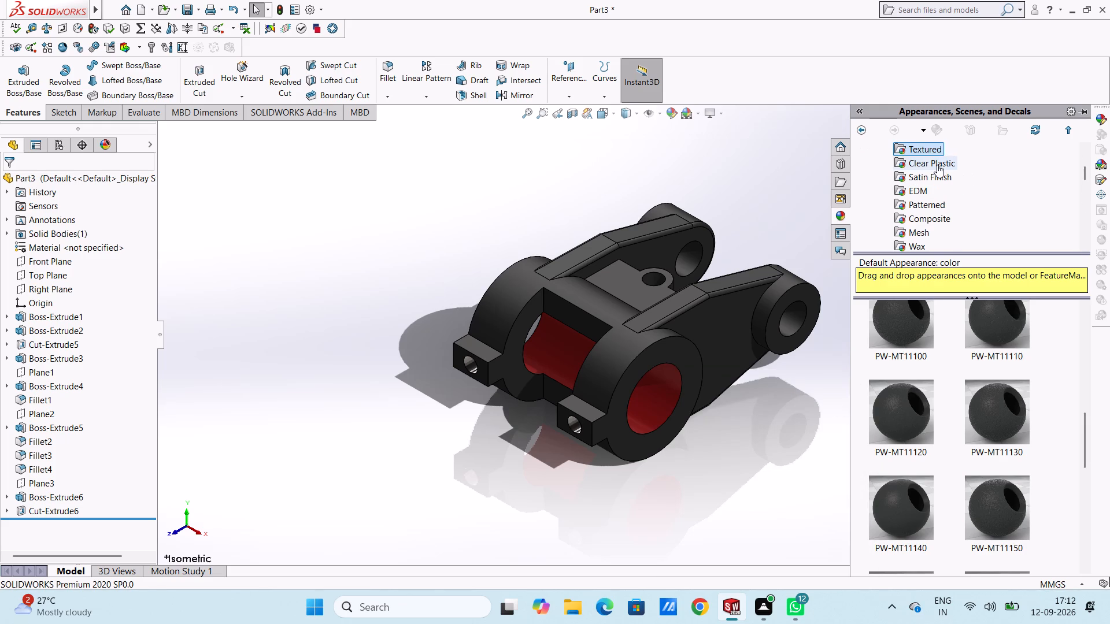
{"action": "left_click", "coordinate": [937, 165]}
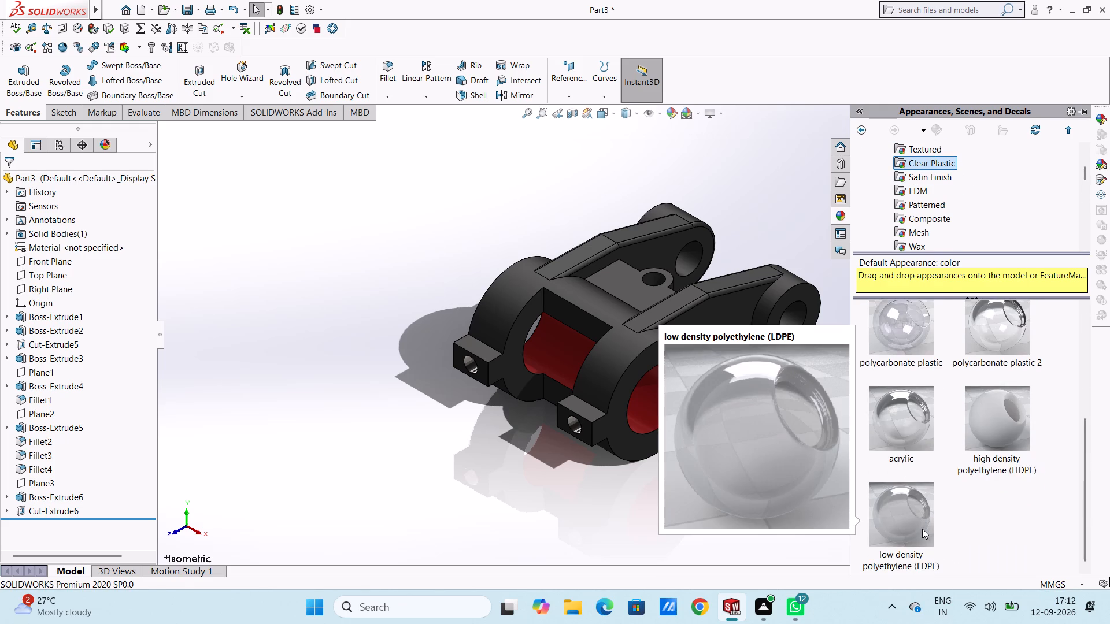
{"action": "left_click", "coordinate": [933, 177]}
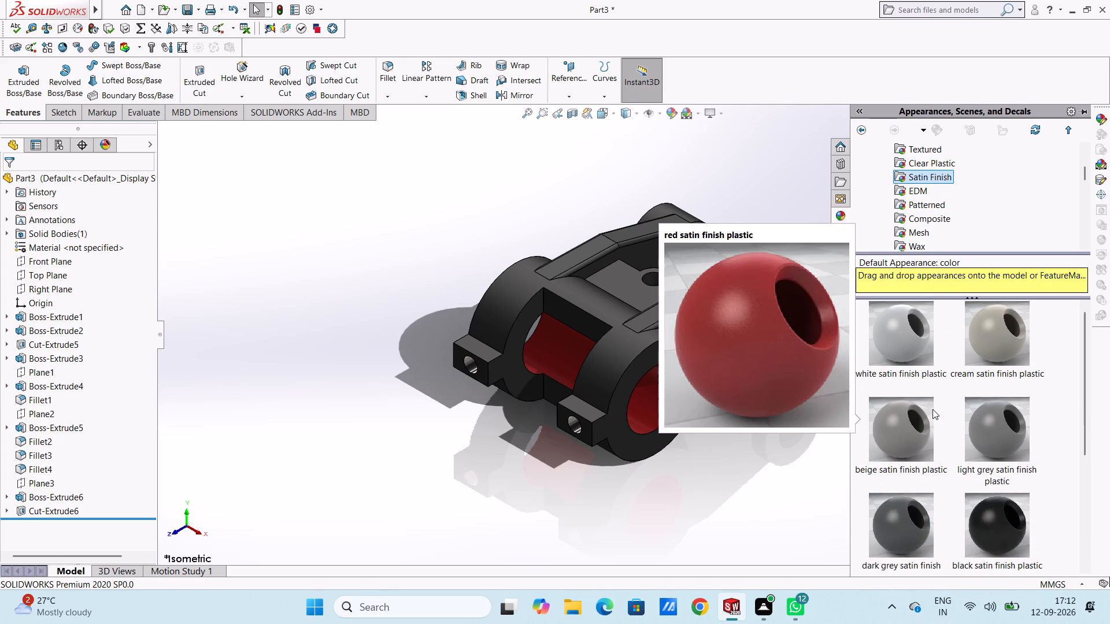
{"action": "left_click", "coordinate": [920, 196]}
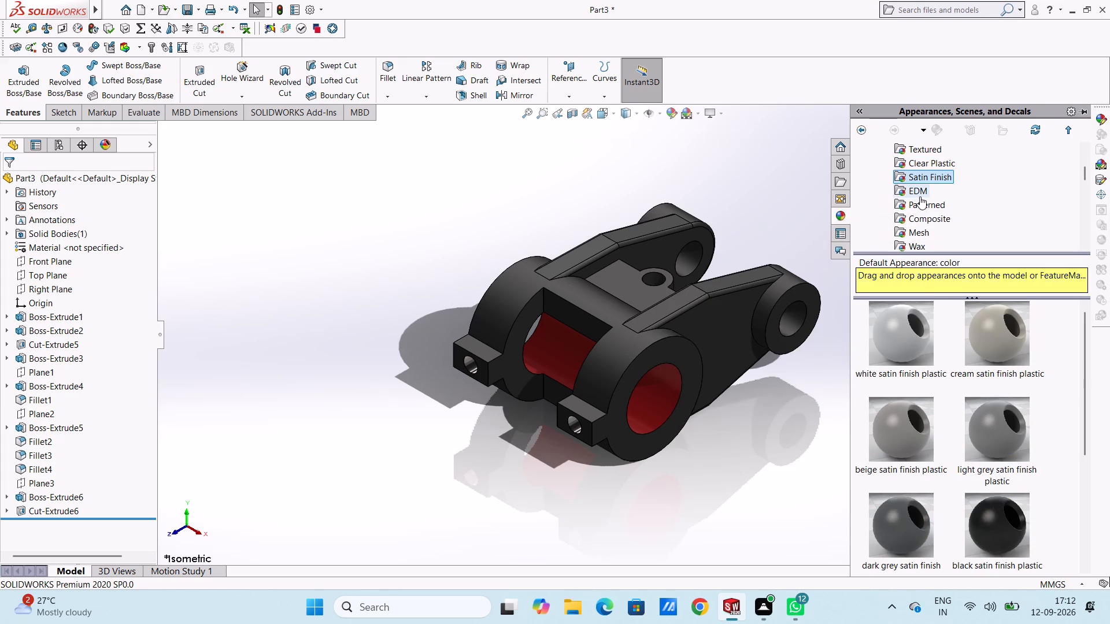
{"action": "left_click", "coordinate": [922, 207]}
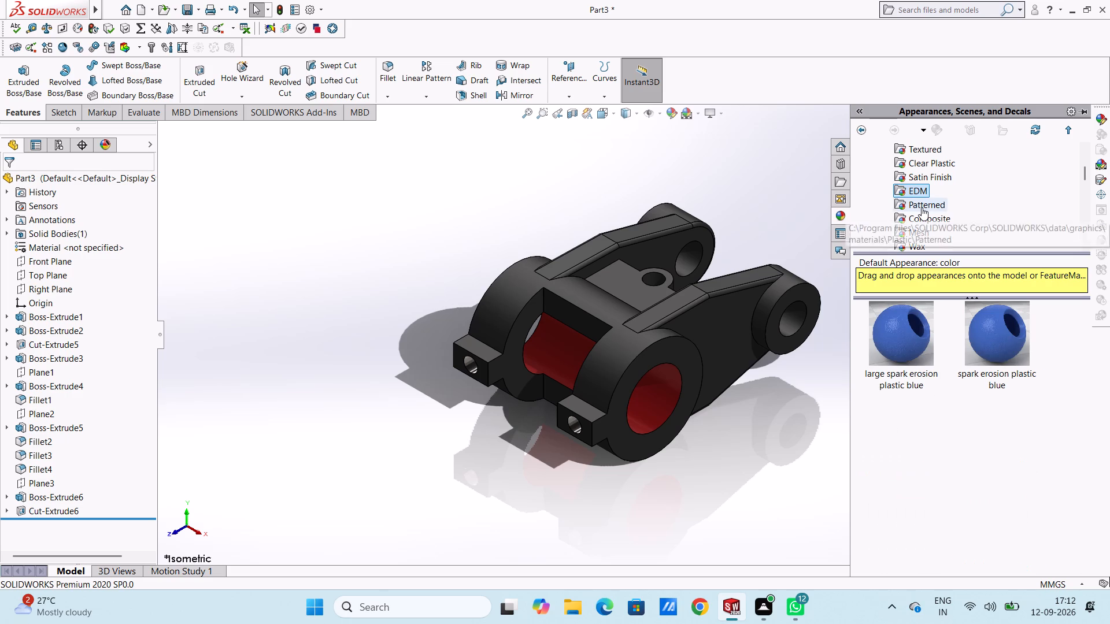
{"action": "left_click", "coordinate": [922, 218]}
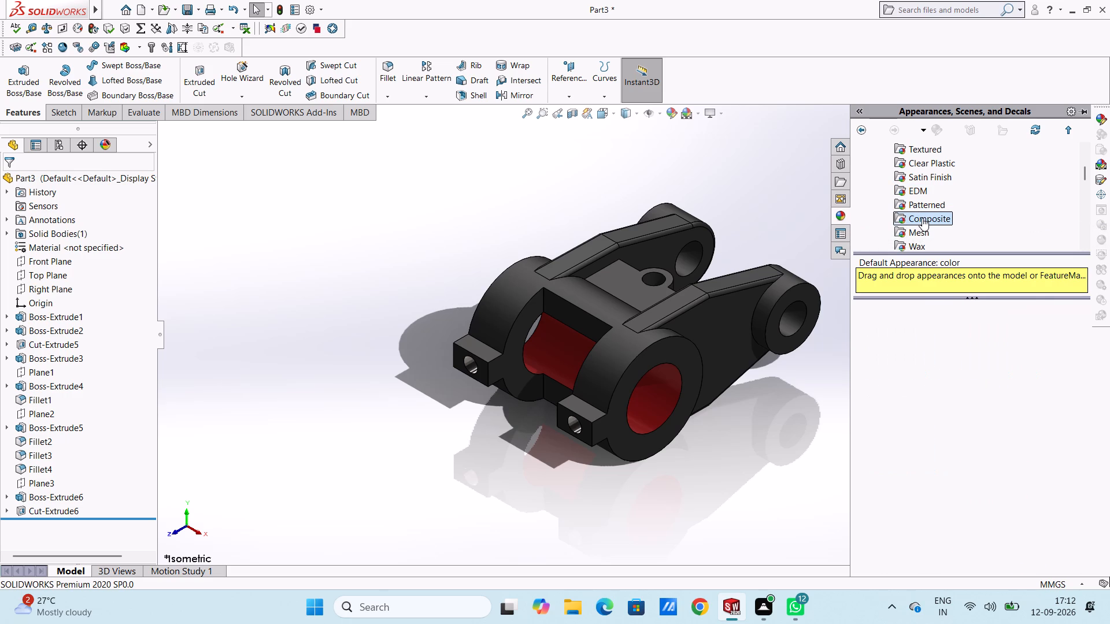
{"action": "left_click", "coordinate": [920, 234]}
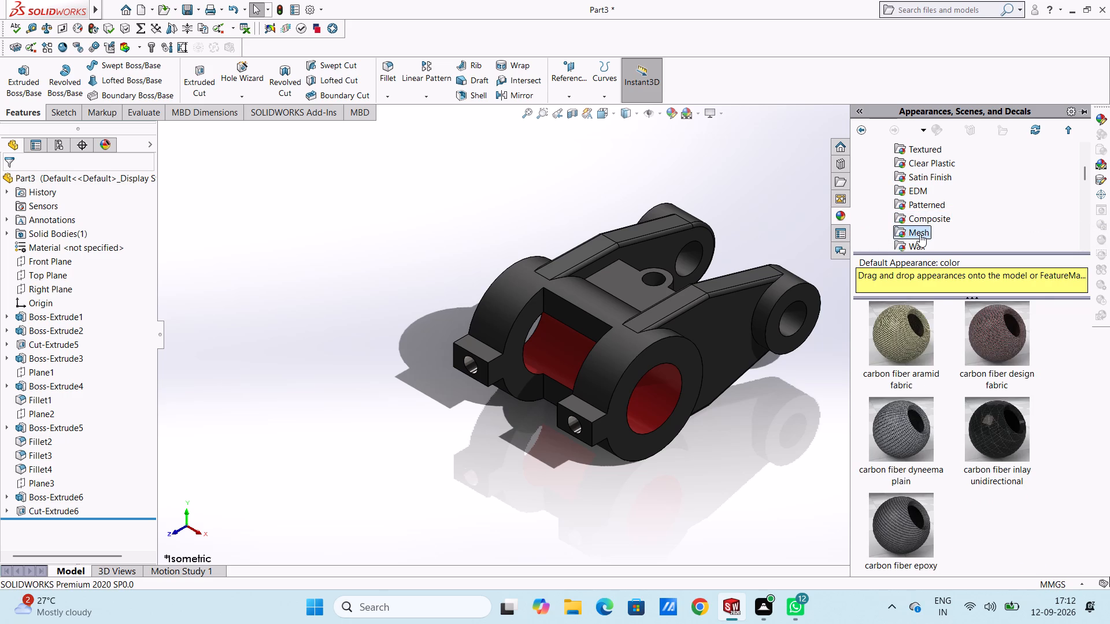
Apply the candy apple red appearance from the Painted category to the main cylinder's bore face.
{"action": "scroll", "coordinate": [920, 234], "scroll_direction": "down", "scroll_amount": 8}
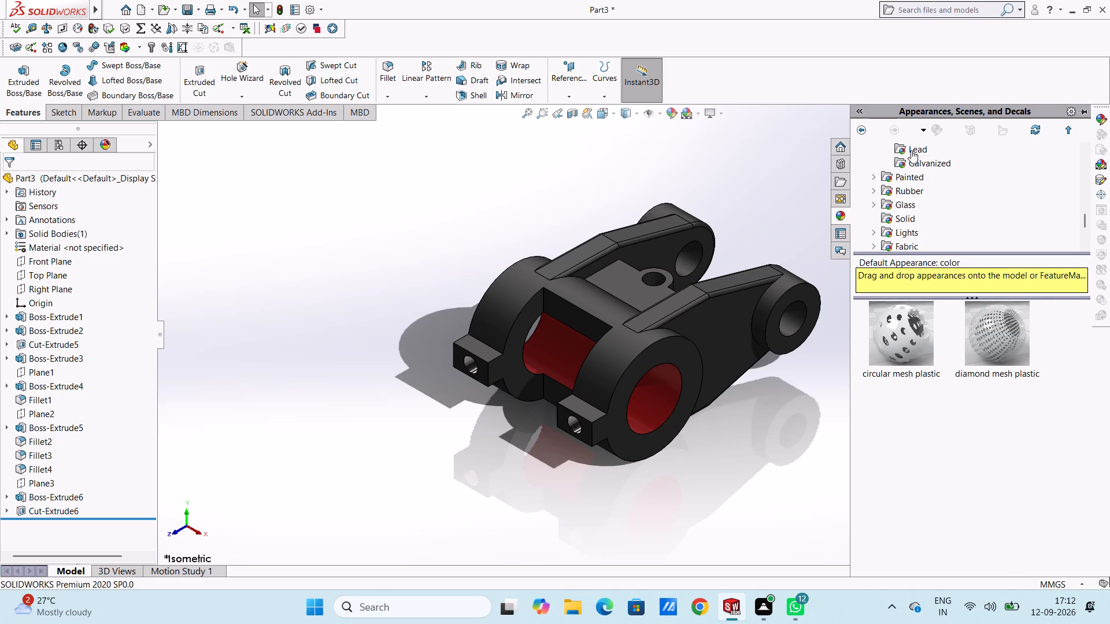
{"action": "left_click", "coordinate": [914, 187]}
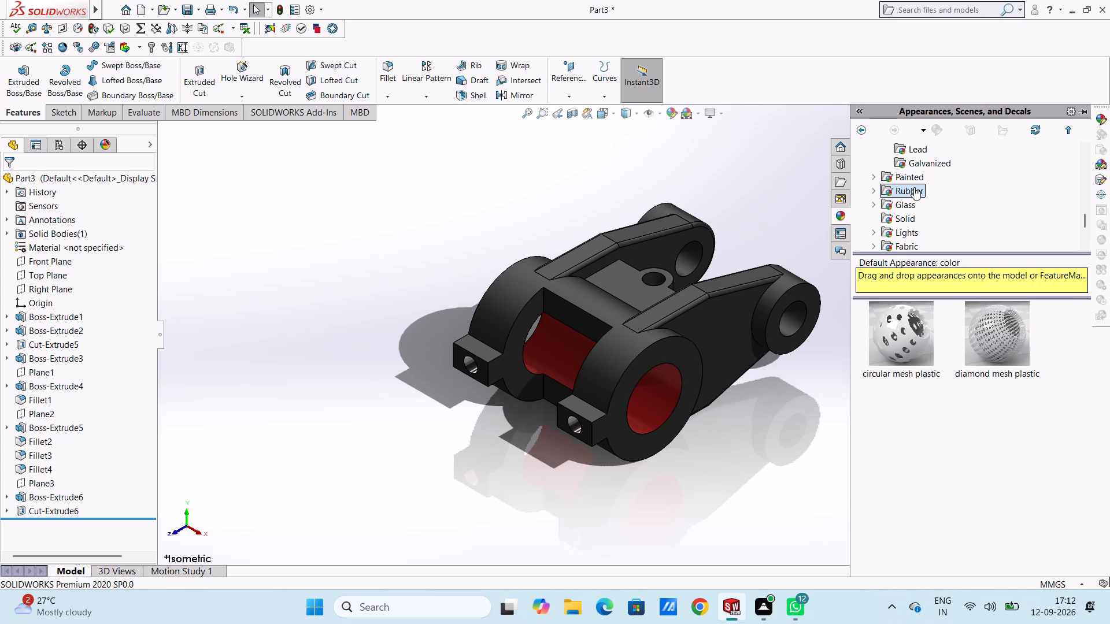
{"action": "left_click", "coordinate": [911, 198]}
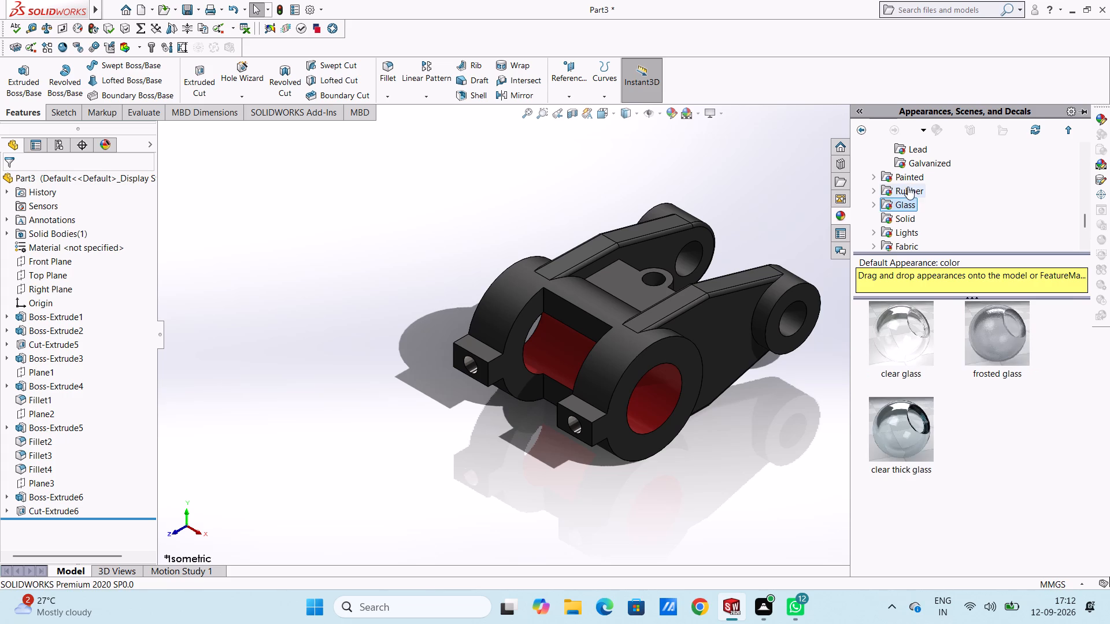
{"action": "left_click", "coordinate": [905, 179]}
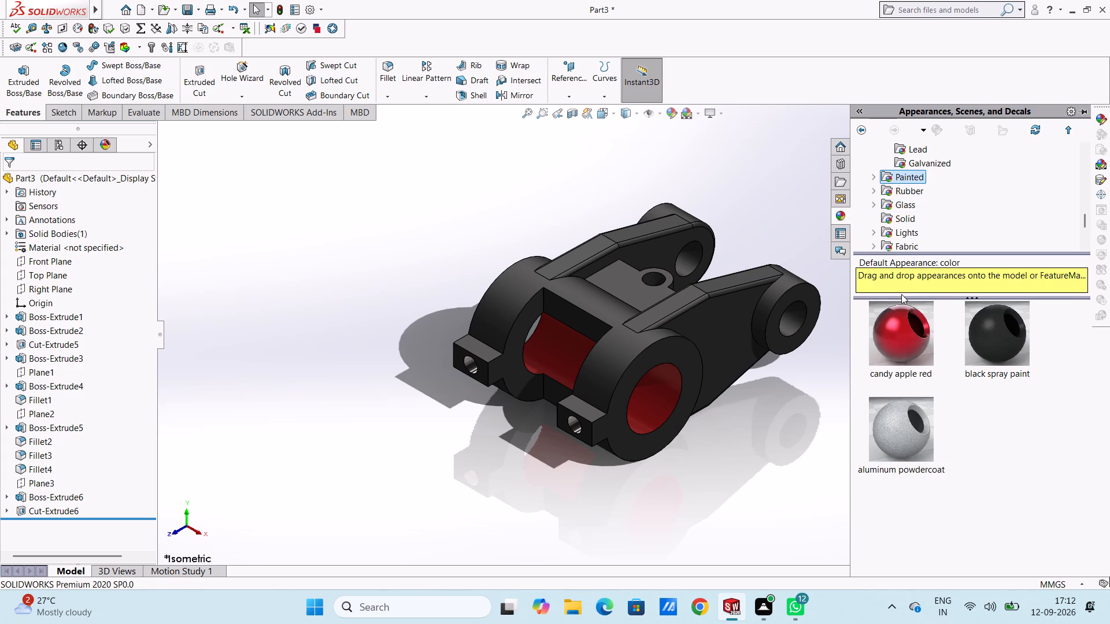
{"action": "left_click_drag", "start_coordinate": [900, 324], "coordinate": [642, 387]}
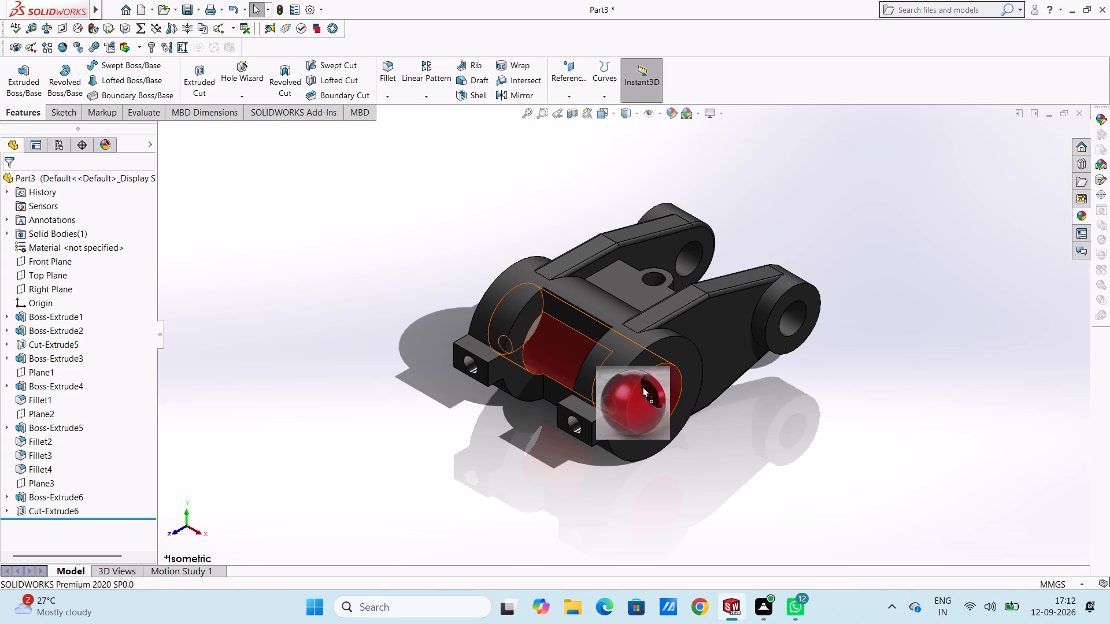
{"action": "left_click_drag", "start_coordinate": [642, 387], "coordinate": [644, 387]}
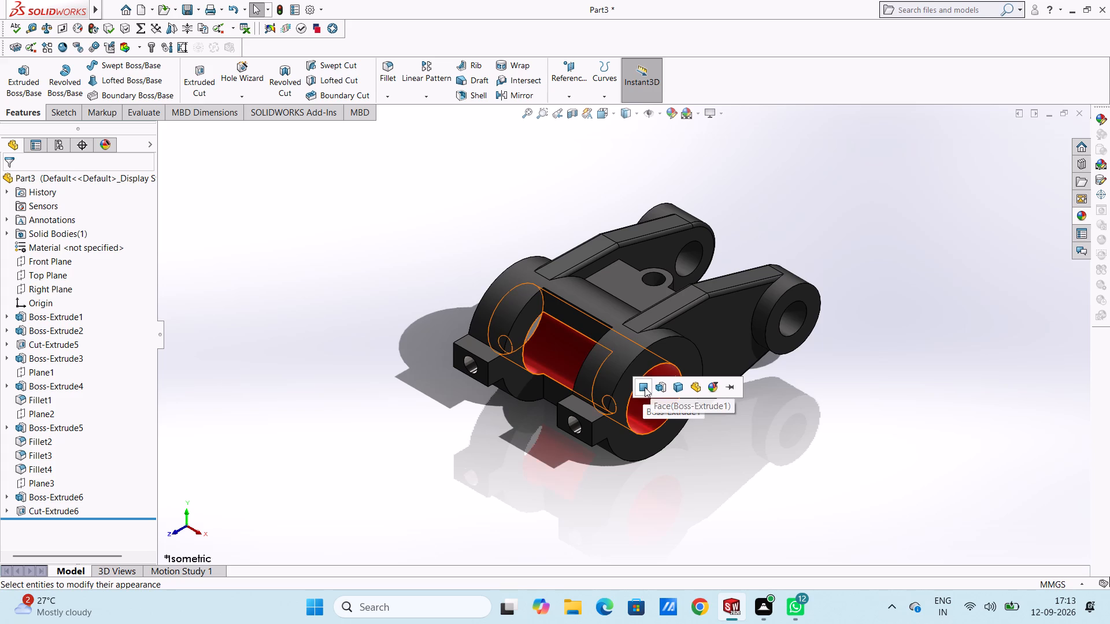
{"action": "left_click", "coordinate": [645, 387]}
{"action": "left_click", "coordinate": [826, 438]}
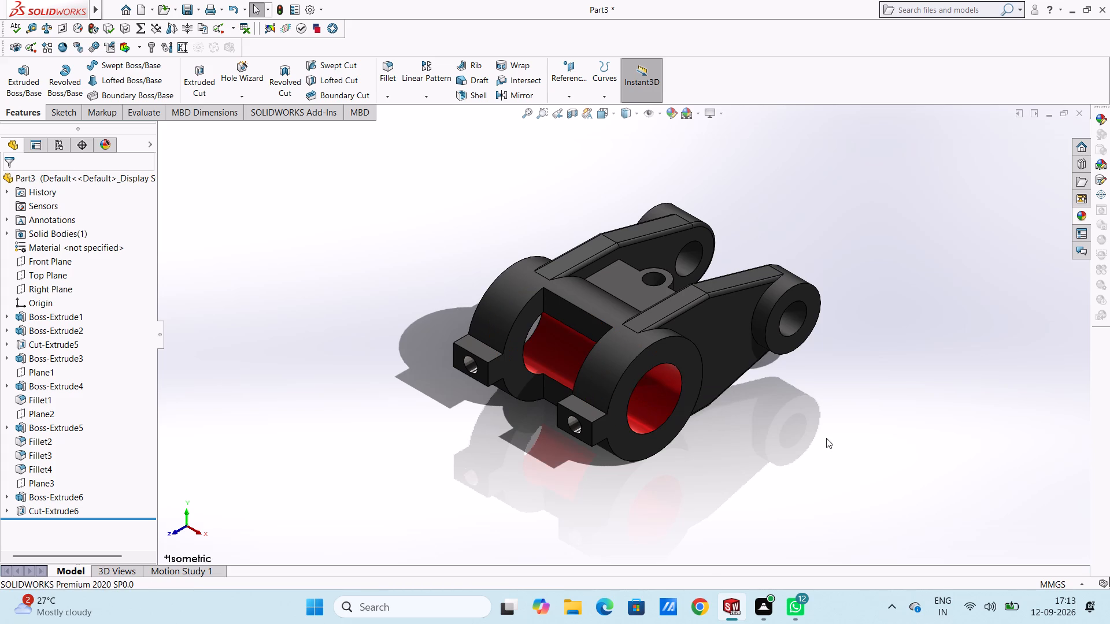
Apply the candy apple red appearance to the main cylinder's right-side end face, around the large bore.
{"action": "left_click", "coordinate": [1082, 216]}
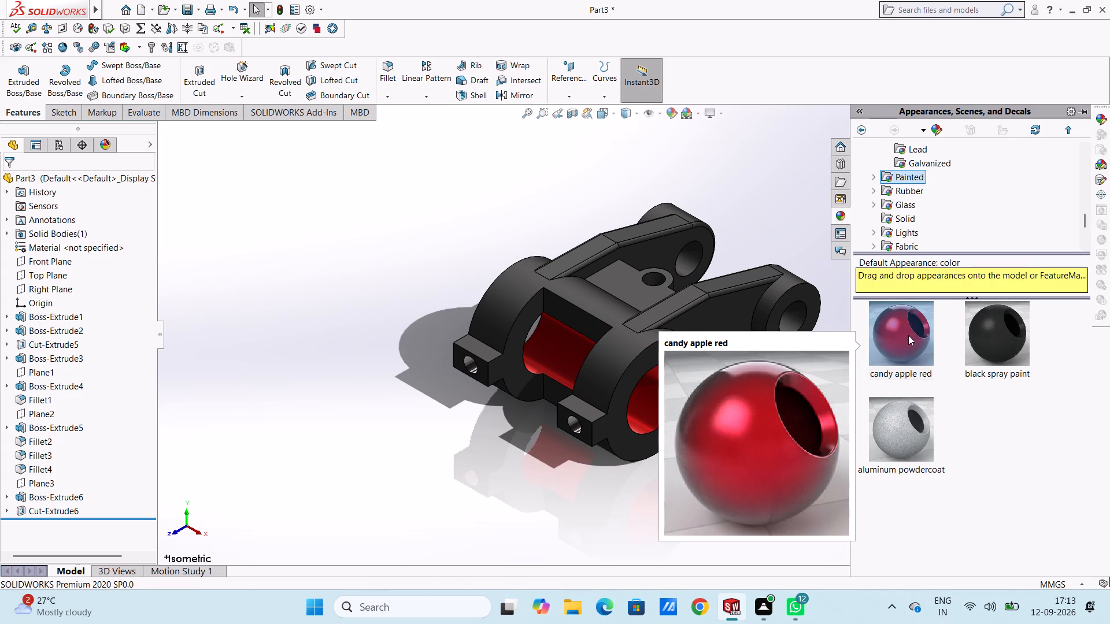
{"action": "left_click_drag", "start_coordinate": [908, 335], "coordinate": [663, 377]}
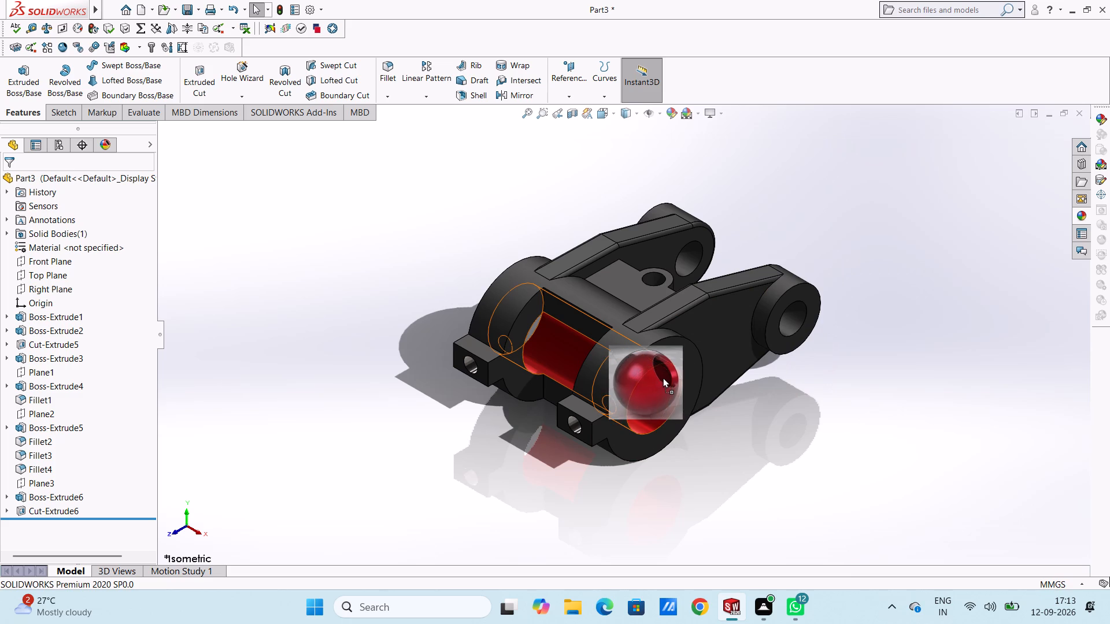
{"action": "left_click_drag", "start_coordinate": [663, 377], "coordinate": [685, 375]}
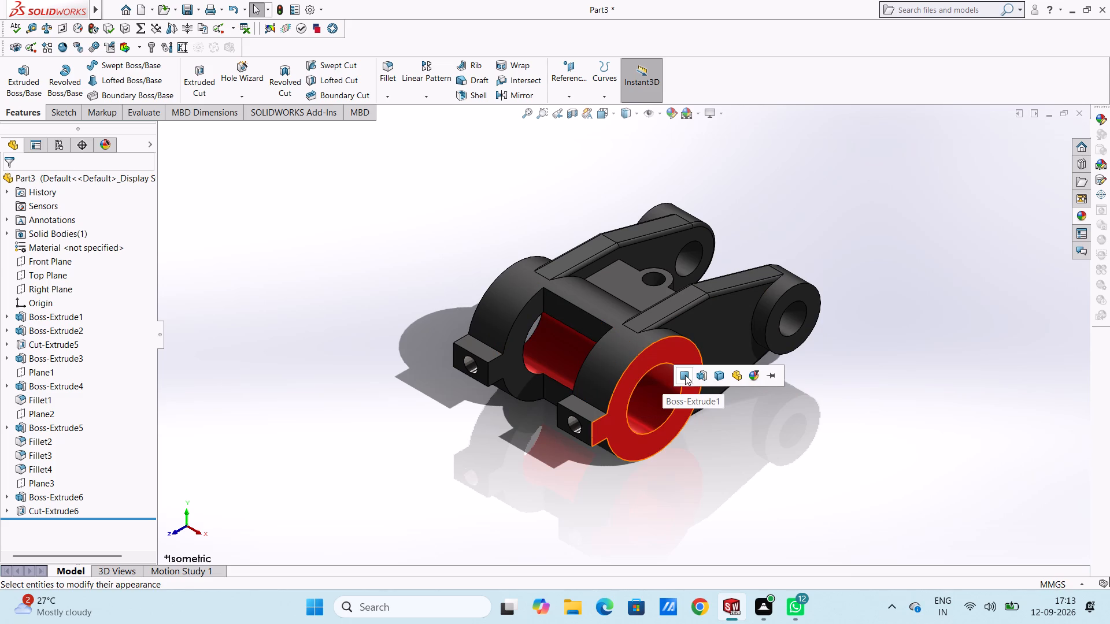
{"action": "left_click", "coordinate": [685, 375]}
{"action": "left_click", "coordinate": [915, 422]}
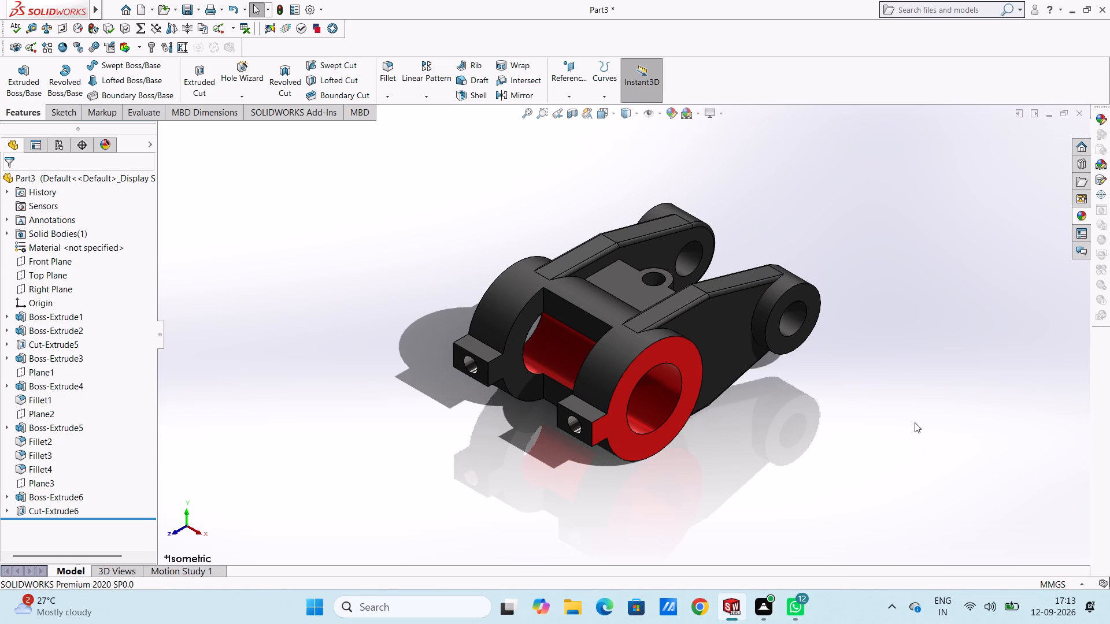
Apply the candy apple red appearance to the outer end face of the right arm's small end ring.
{"action": "left_click", "coordinate": [1081, 216]}
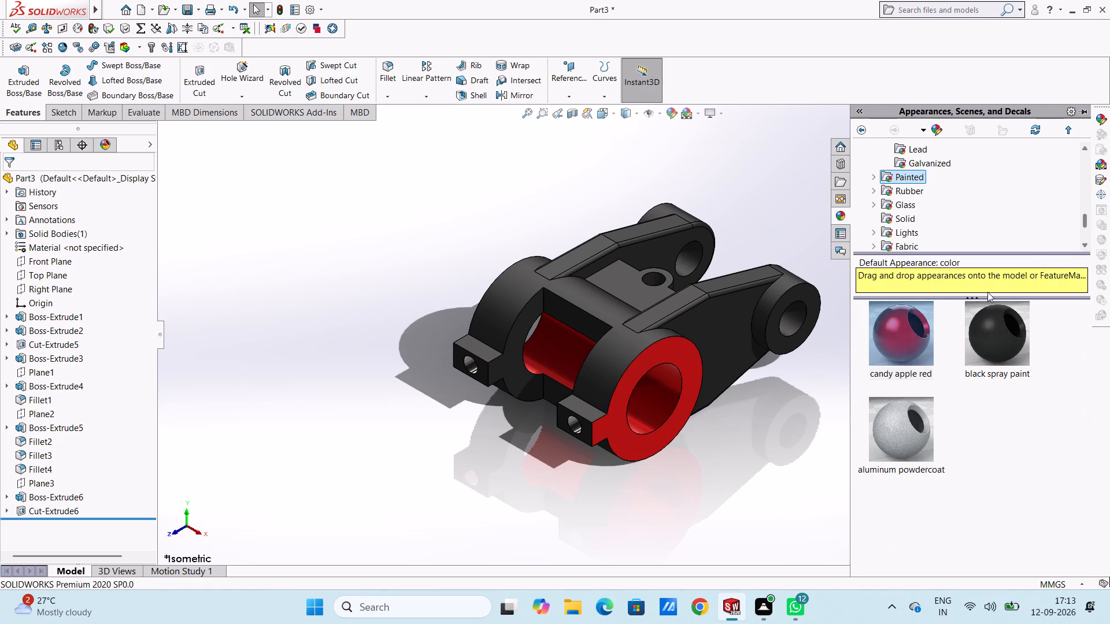
{"action": "left_click_drag", "start_coordinate": [916, 342], "coordinate": [813, 323]}
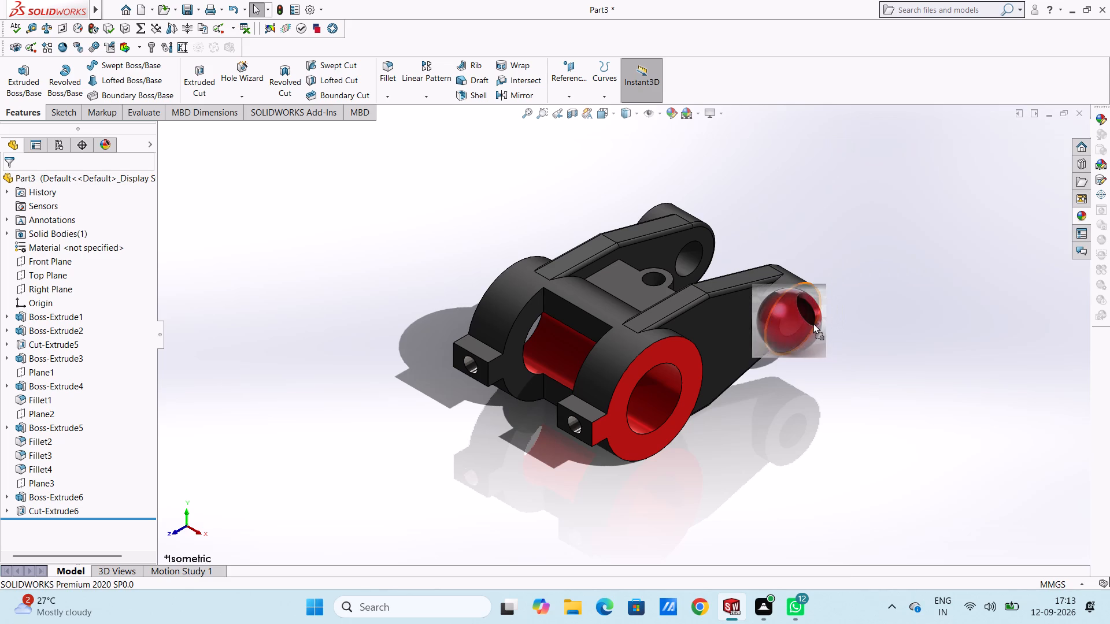
{"action": "left_click_drag", "start_coordinate": [813, 323], "coordinate": [816, 321]}
{"action": "left_click", "coordinate": [816, 321]}
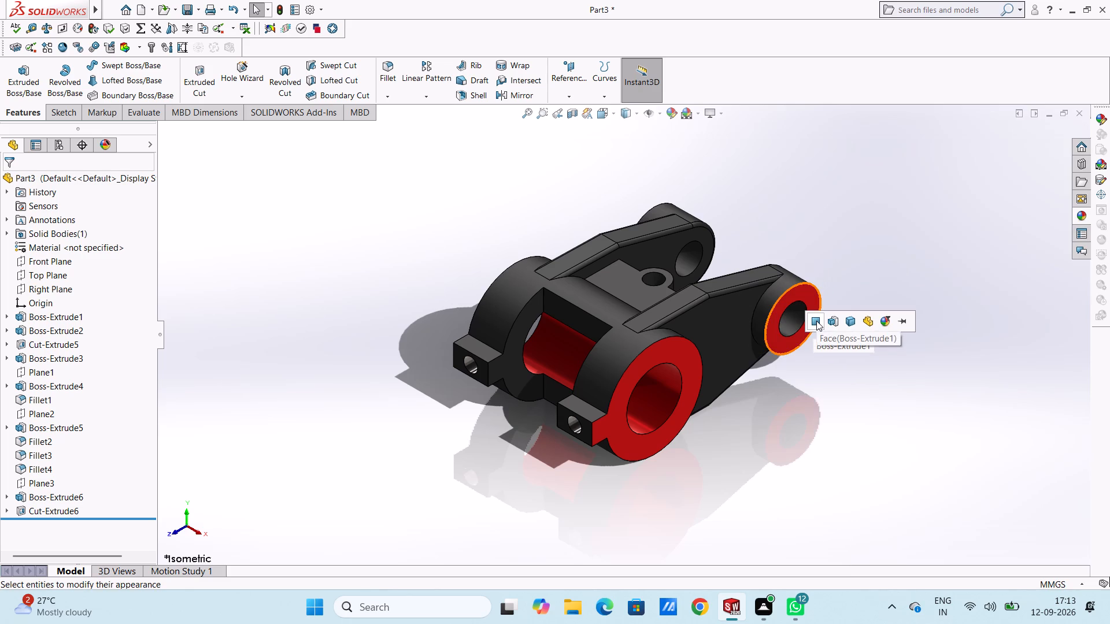
{"action": "left_click", "coordinate": [963, 307]}
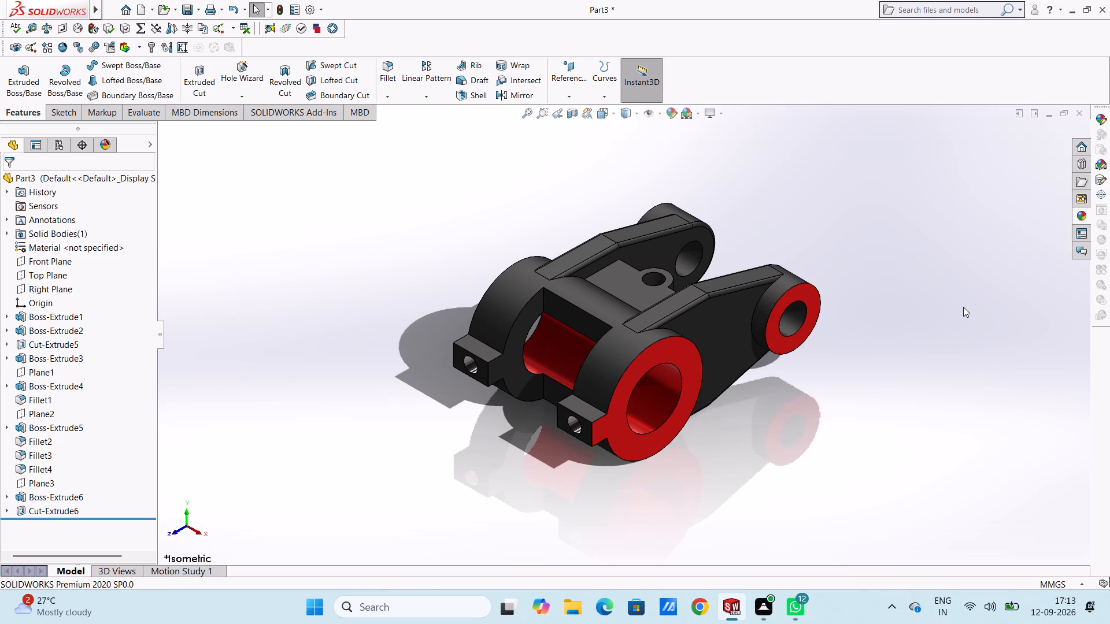
Apply the candy apple red appearance to the front face of the right tab, around its small hole.
{"action": "left_click", "coordinate": [1079, 214]}
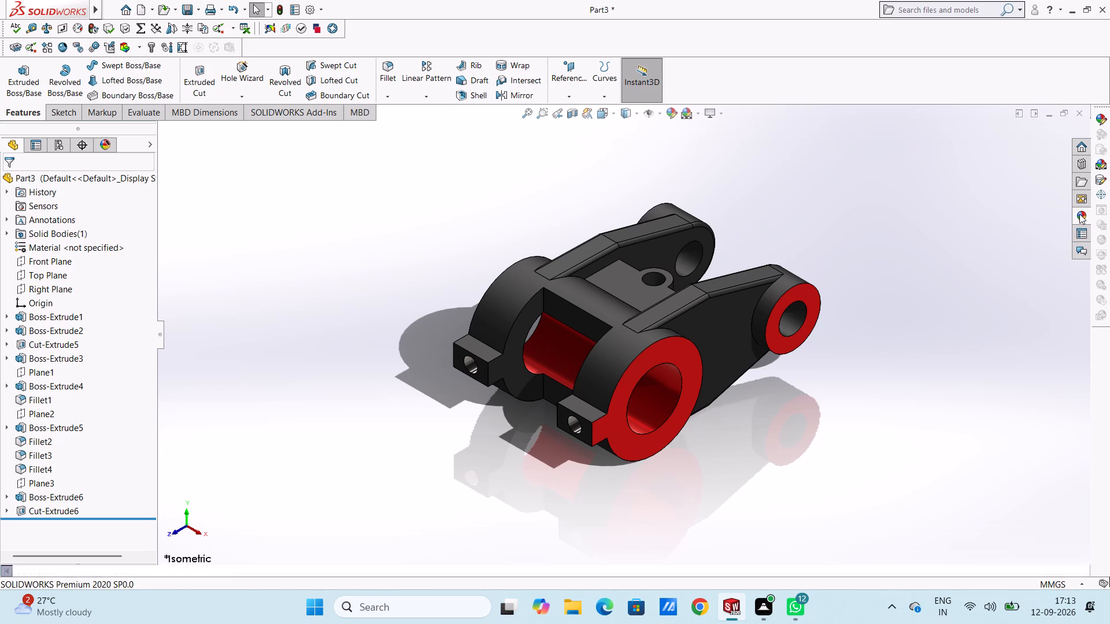
{"action": "left_click_drag", "start_coordinate": [902, 335], "coordinate": [886, 339]}
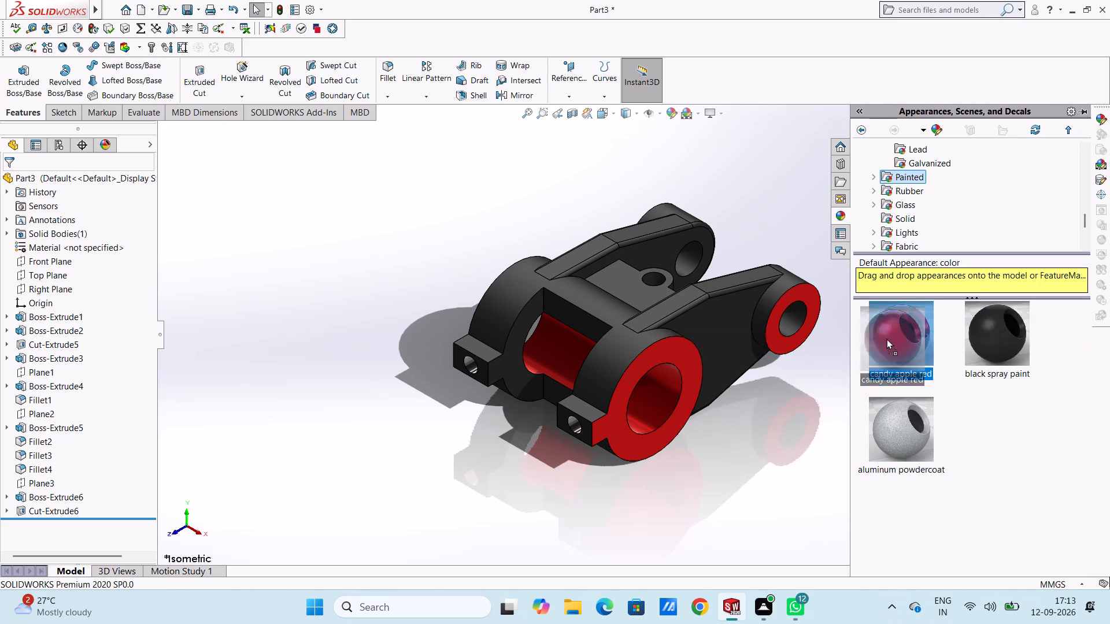
{"action": "left_click_drag", "start_coordinate": [886, 339], "coordinate": [573, 419]}
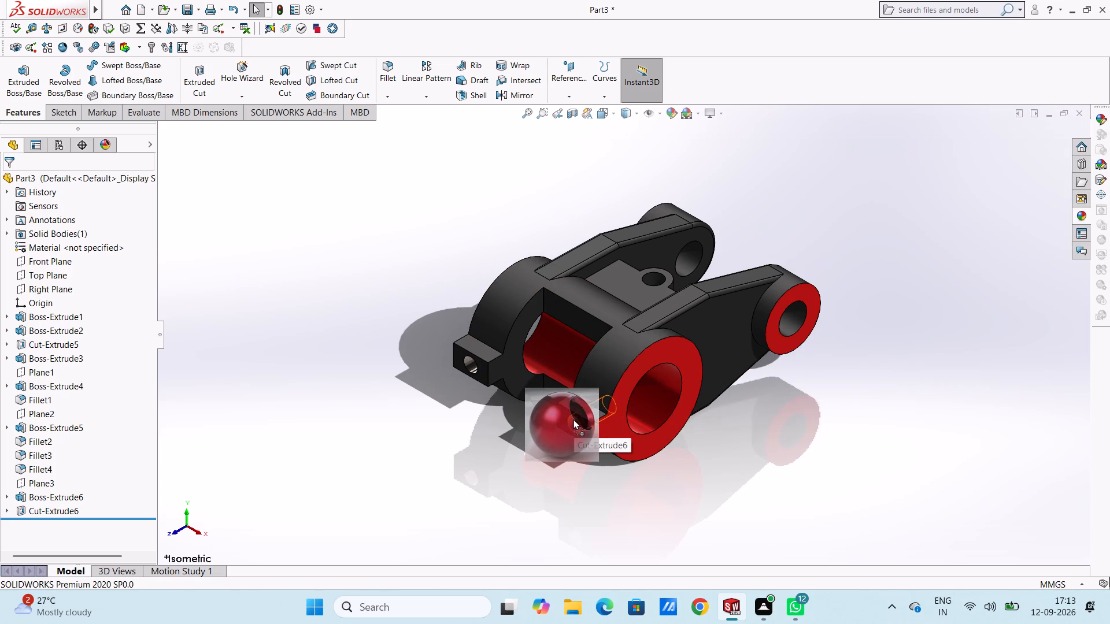
{"action": "left_click_drag", "start_coordinate": [573, 419], "coordinate": [560, 423]}
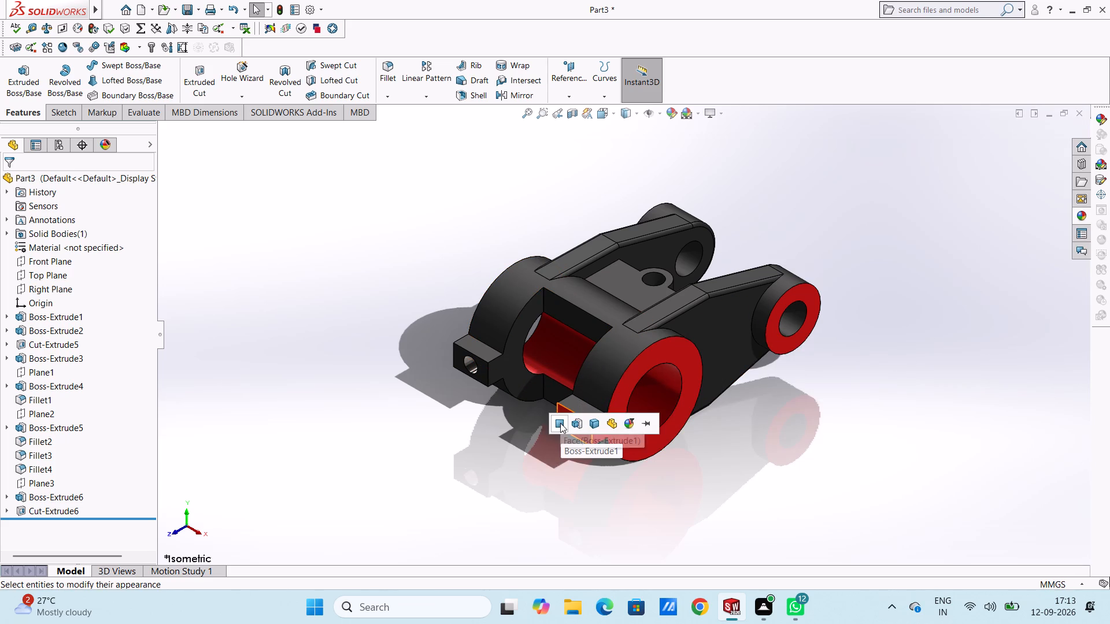
{"action": "left_click", "coordinate": [560, 423]}
{"action": "left_click", "coordinate": [1013, 421]}
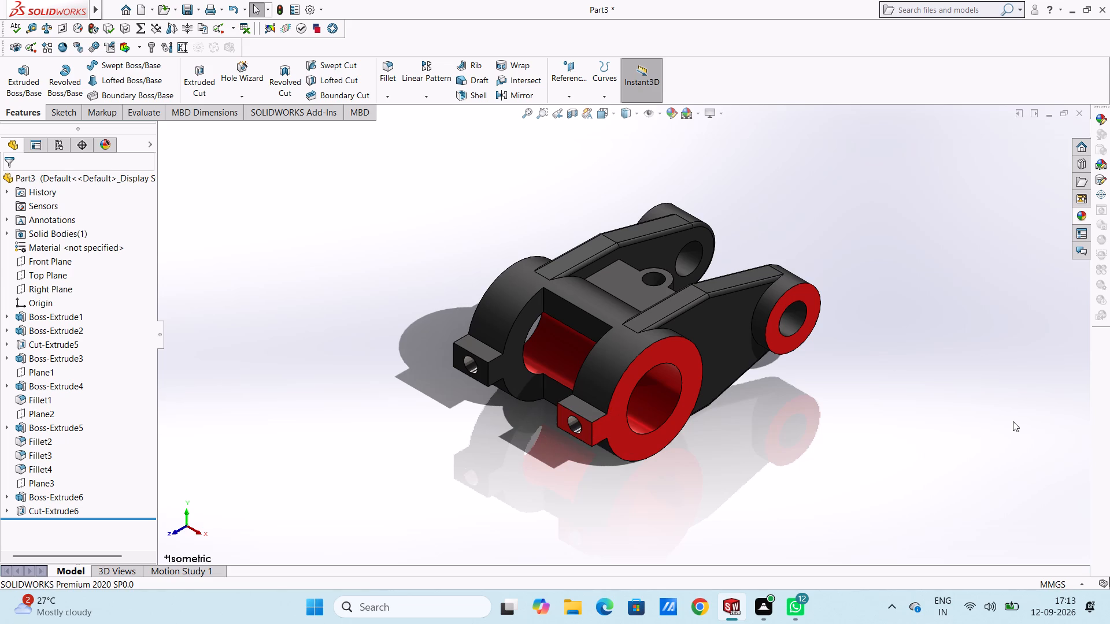
Apply the candy apple red appearance to the front face of the left tab, around its small hole.
{"action": "left_click", "coordinate": [1086, 220]}
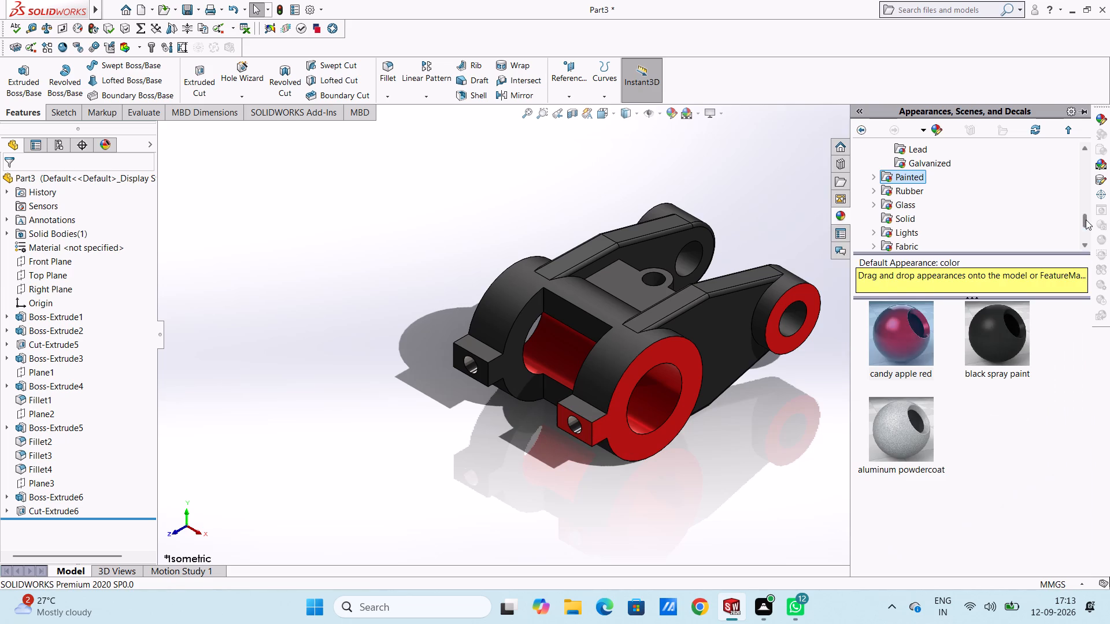
{"action": "left_click_drag", "start_coordinate": [883, 351], "coordinate": [456, 384]}
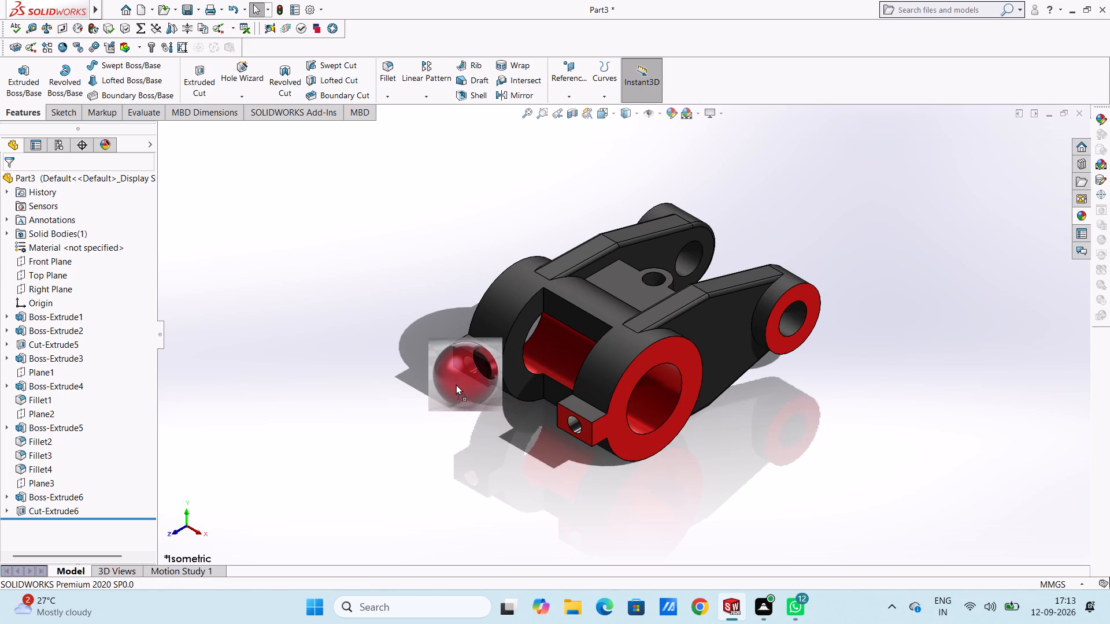
{"action": "left_click_drag", "start_coordinate": [456, 384], "coordinate": [454, 359]}
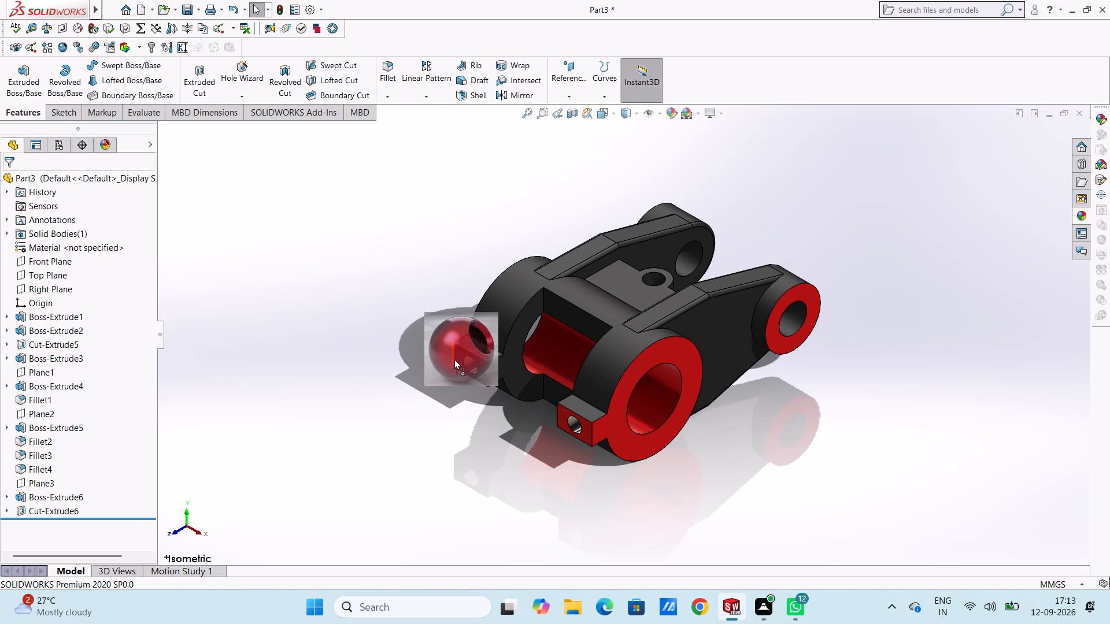
{"action": "left_click_drag", "start_coordinate": [454, 359], "coordinate": [460, 357]}
{"action": "left_click", "coordinate": [460, 357]}
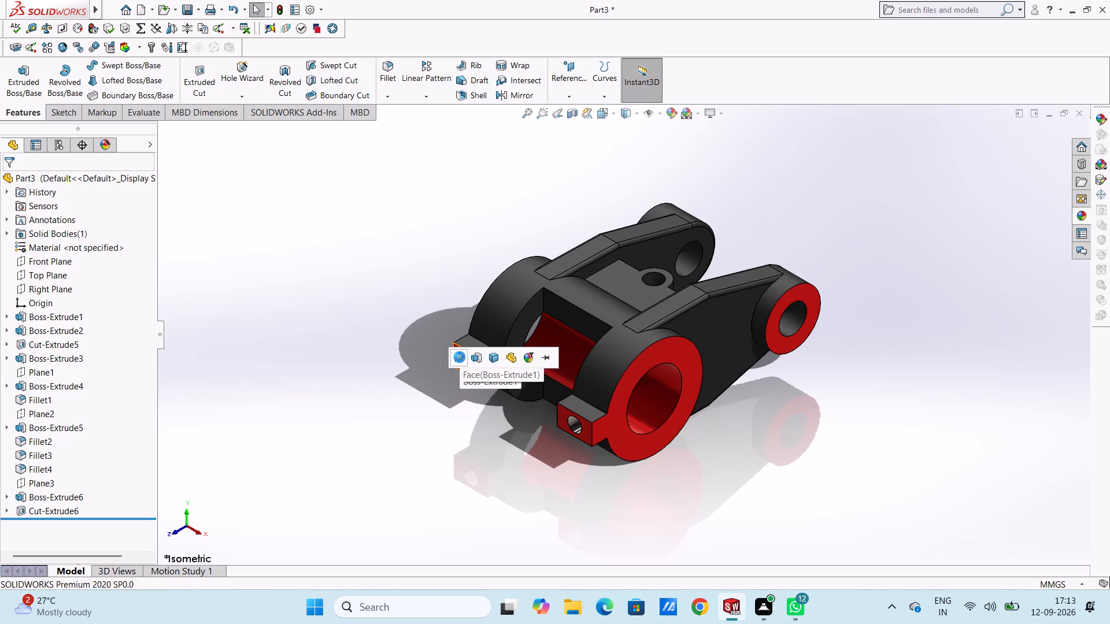
{"action": "left_click", "coordinate": [437, 453]}
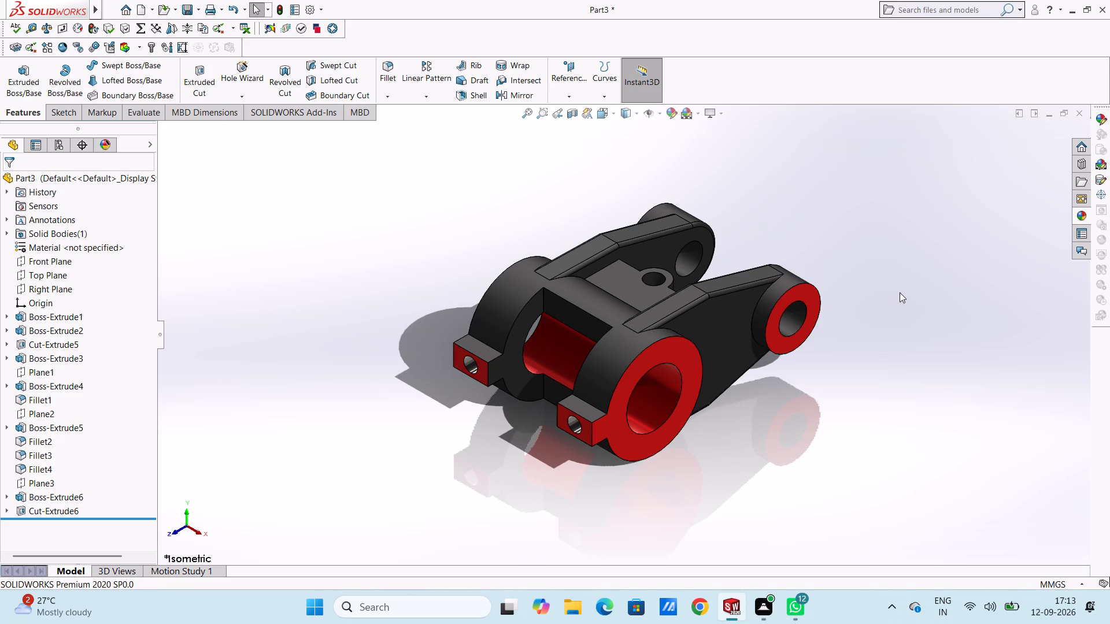
Apply the candy apple red appearance to the inner face of the vertical hole in the web boss.
{"action": "left_click", "coordinate": [1079, 220]}
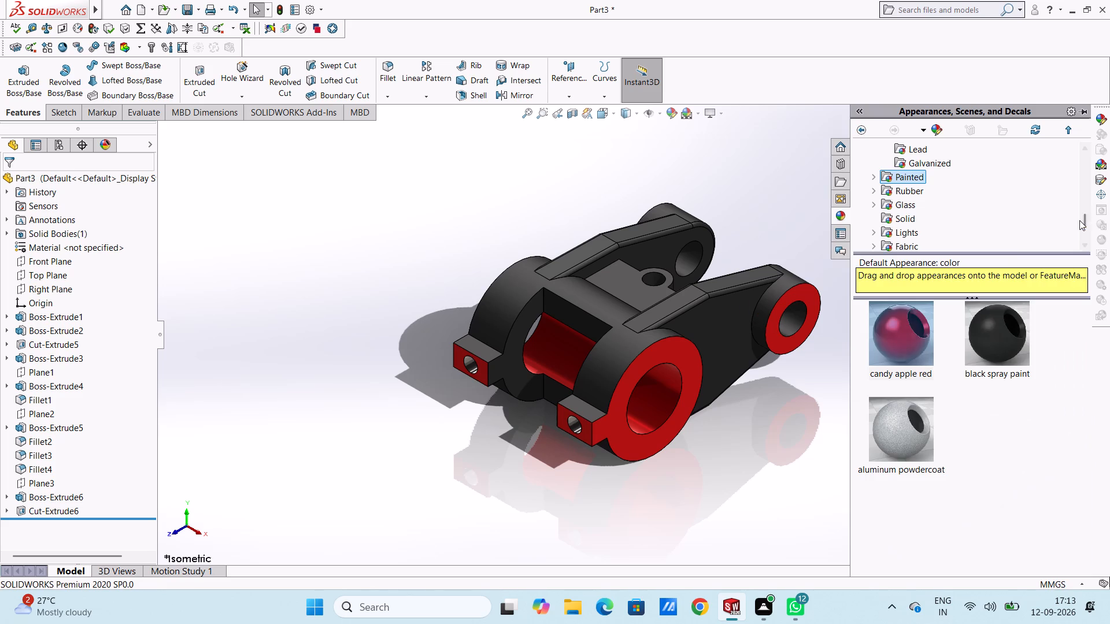
{"action": "left_click_drag", "start_coordinate": [916, 349], "coordinate": [652, 276]}
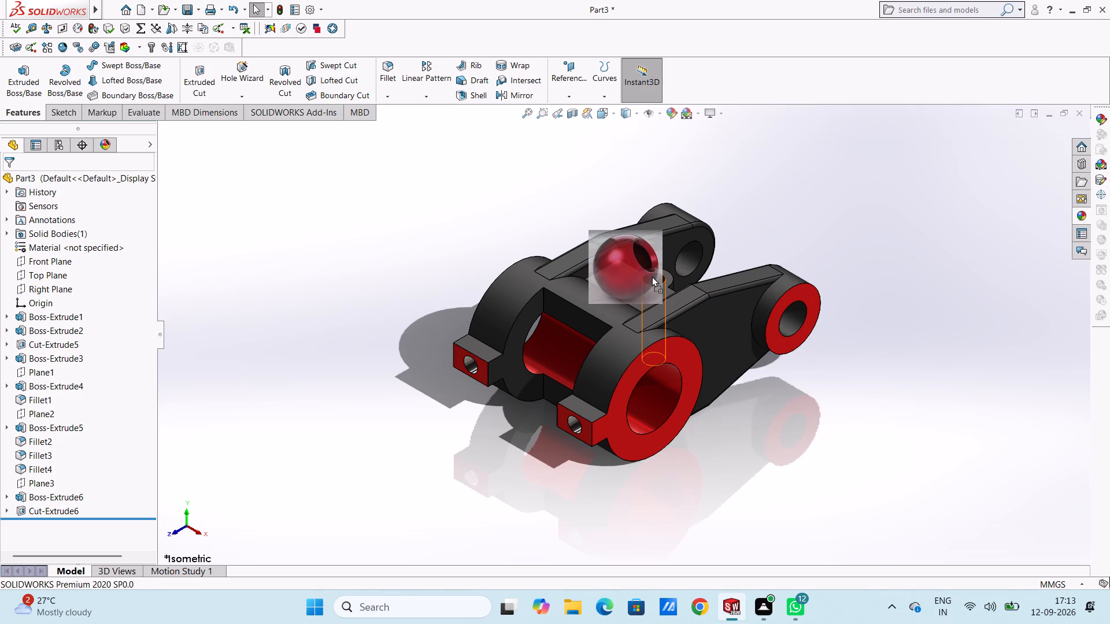
{"action": "left_click_drag", "start_coordinate": [652, 276], "coordinate": [653, 277]}
{"action": "left_click", "coordinate": [653, 277]}
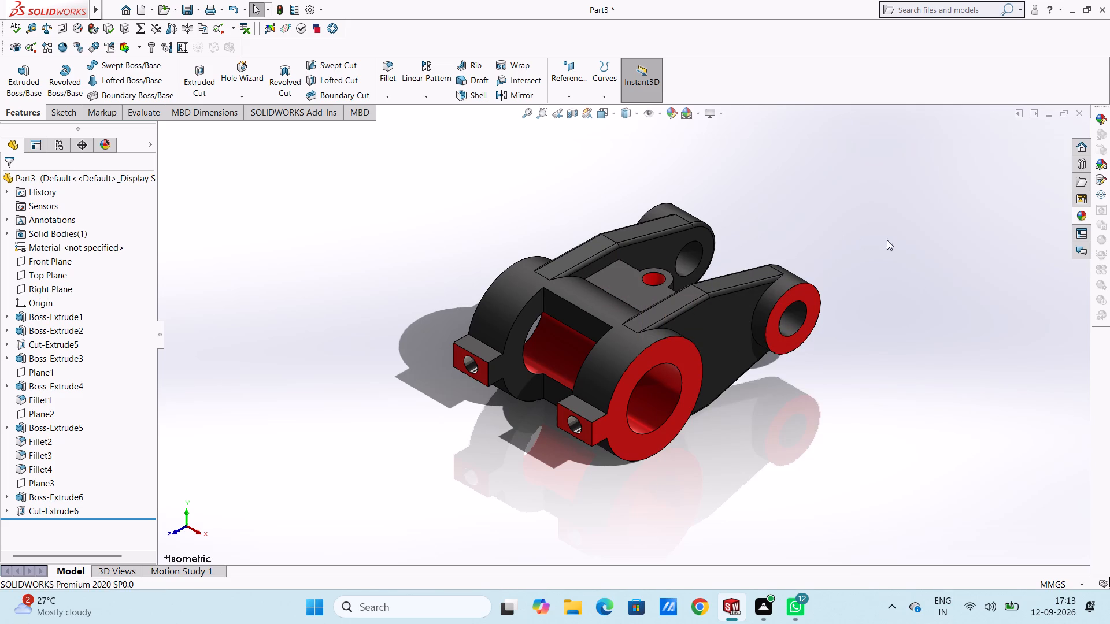
Apply the candy apple red appearance to the bore face of the left arm's end ring.
{"action": "left_click", "coordinate": [1079, 214]}
{"action": "left_click_drag", "start_coordinate": [889, 328], "coordinate": [695, 248]}
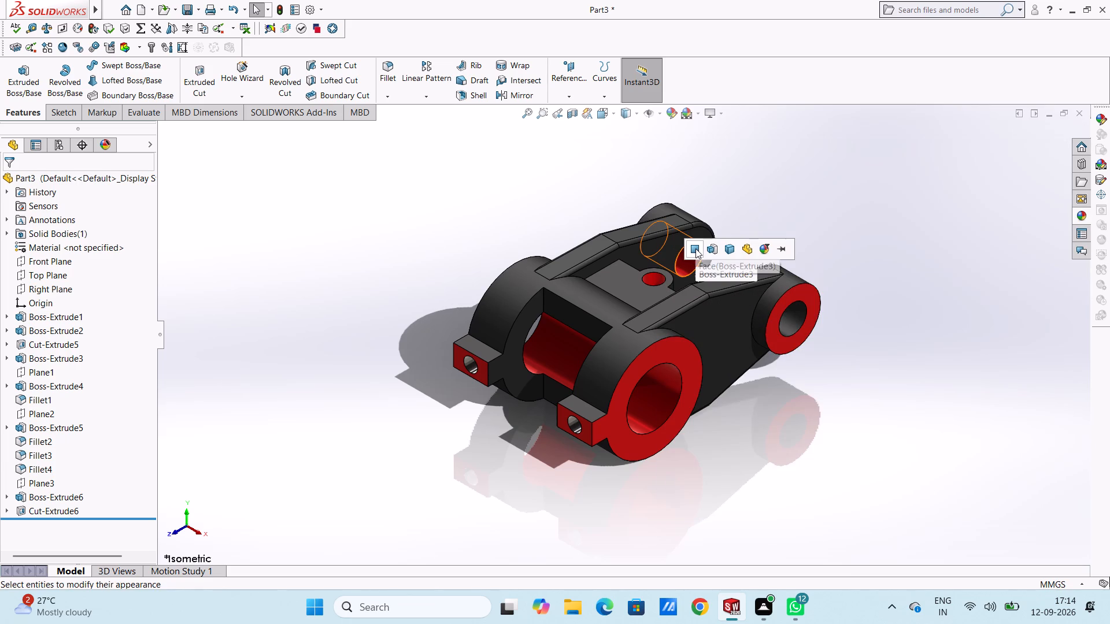
{"action": "left_click", "coordinate": [695, 248]}
{"action": "left_click", "coordinate": [792, 160]}
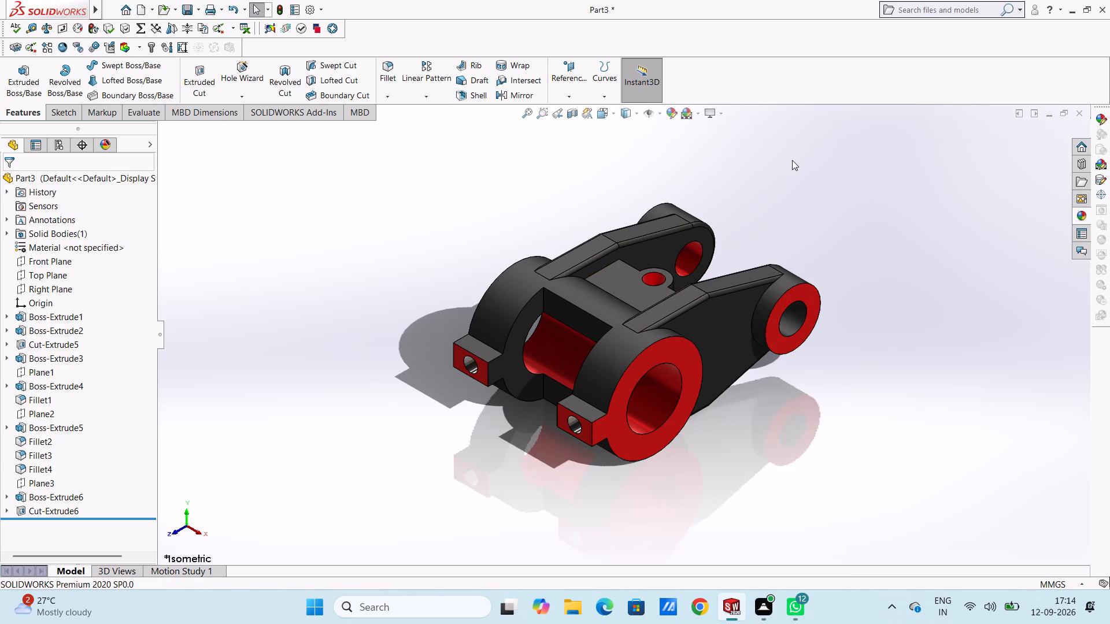
Apply the candy apple red appearance to the main cylinder's left-side end face, working in the Left view.
{"action": "key", "text": "ctrl+2"}
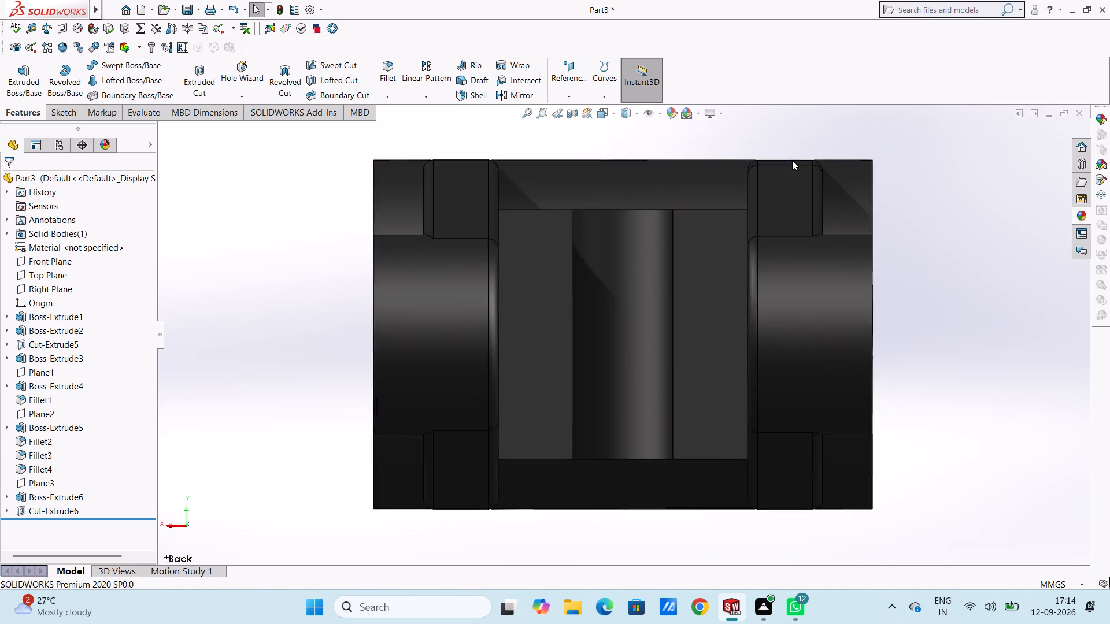
{"action": "key", "text": "ctrl+3"}
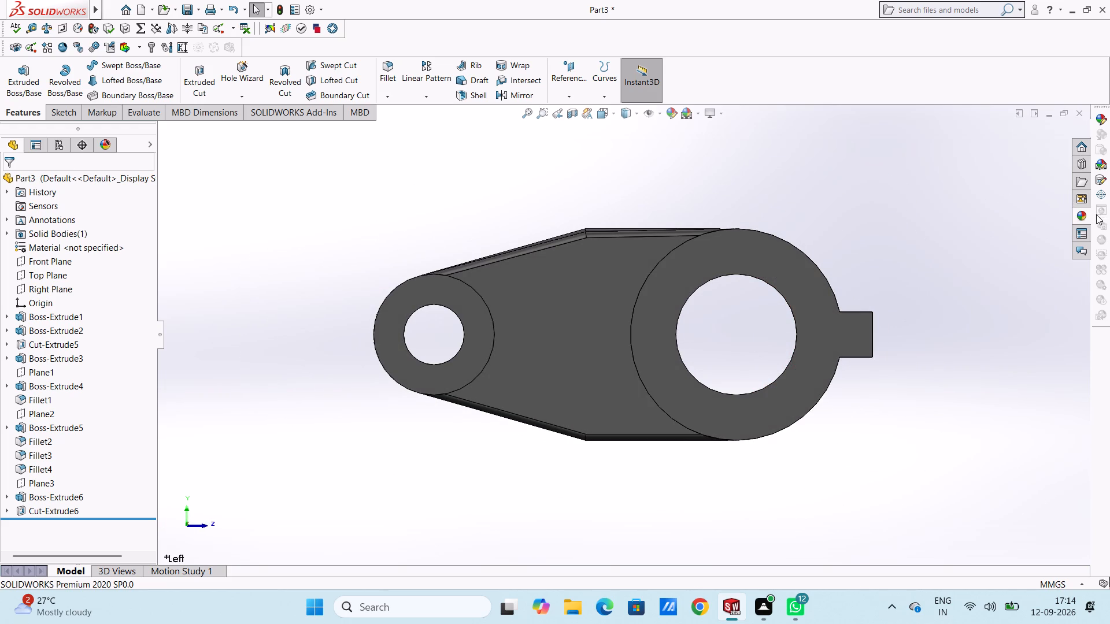
{"action": "left_click", "coordinate": [1081, 217]}
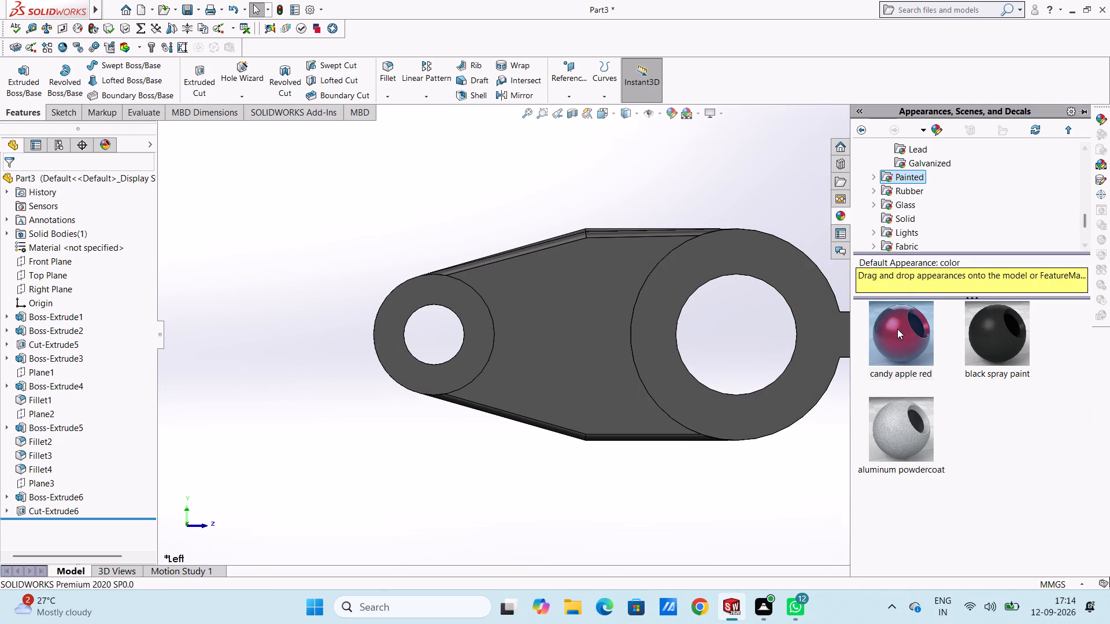
{"action": "left_click_drag", "start_coordinate": [897, 329], "coordinate": [757, 277]}
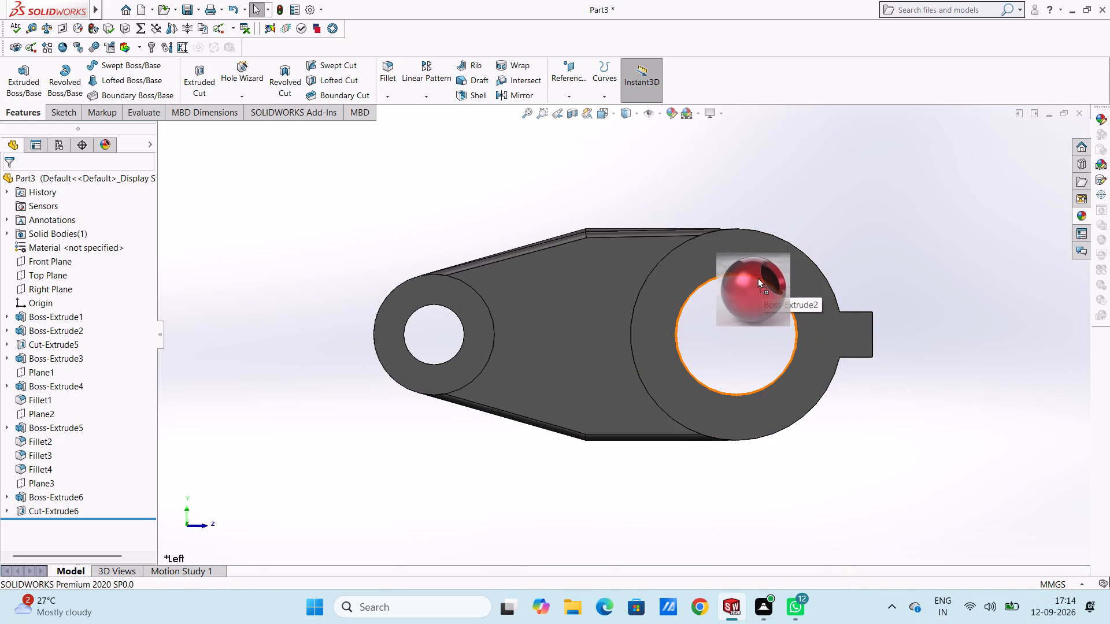
{"action": "left_click_drag", "start_coordinate": [757, 277], "coordinate": [749, 270]}
{"action": "left_click", "coordinate": [749, 270]}
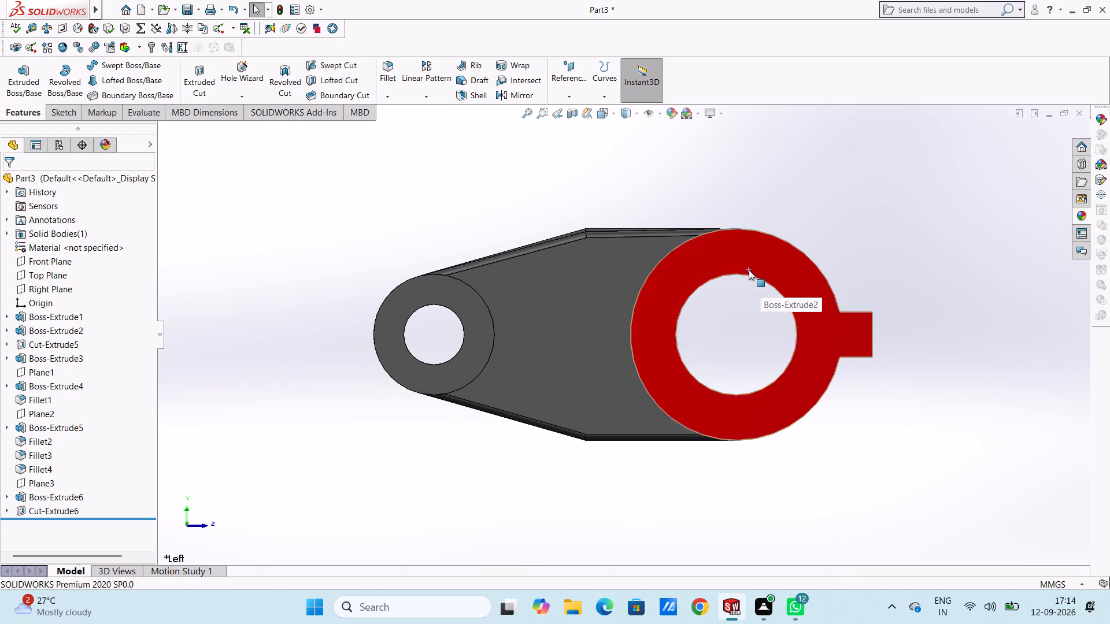
Apply the candy apple red appearance to the left-side end face of the left arm's end ring.
{"action": "left_click", "coordinate": [893, 240]}
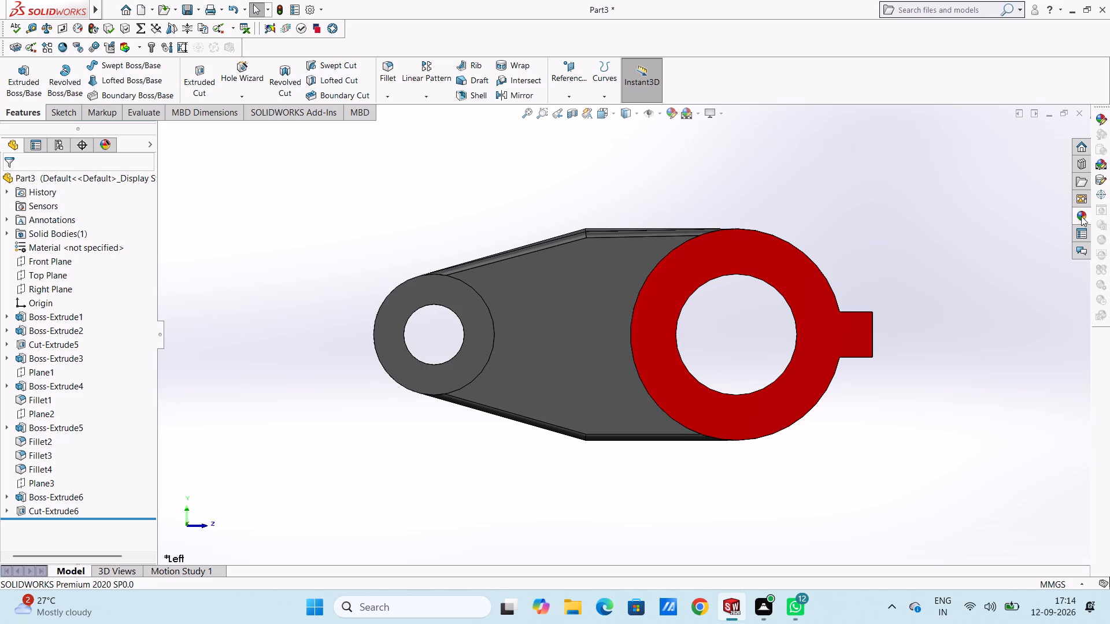
{"action": "left_click", "coordinate": [1081, 216]}
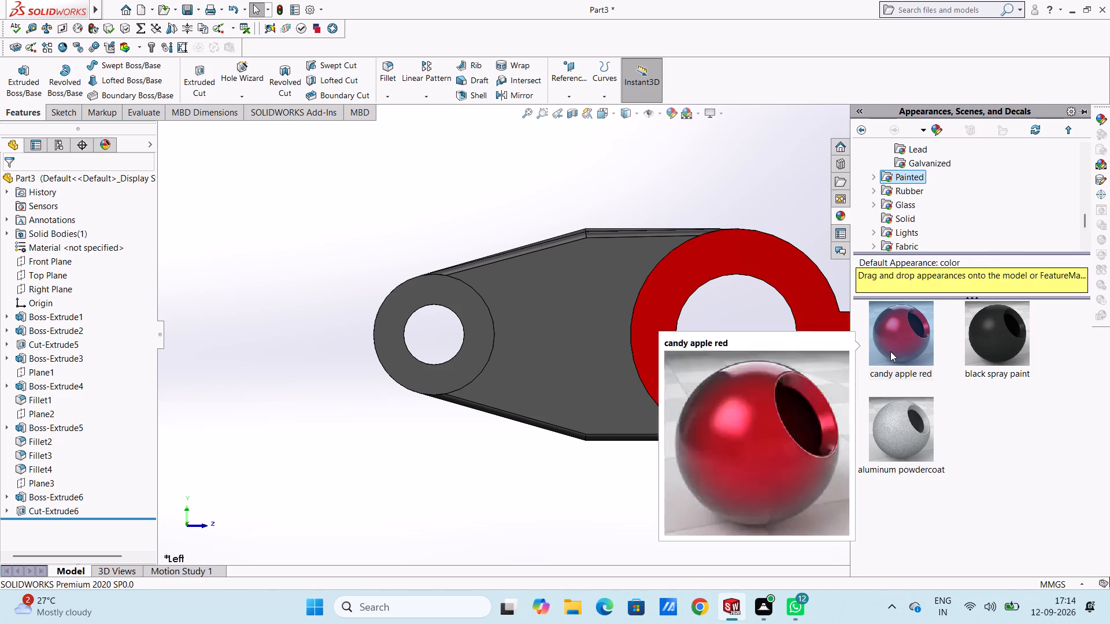
{"action": "left_click_drag", "start_coordinate": [890, 351], "coordinate": [438, 340]}
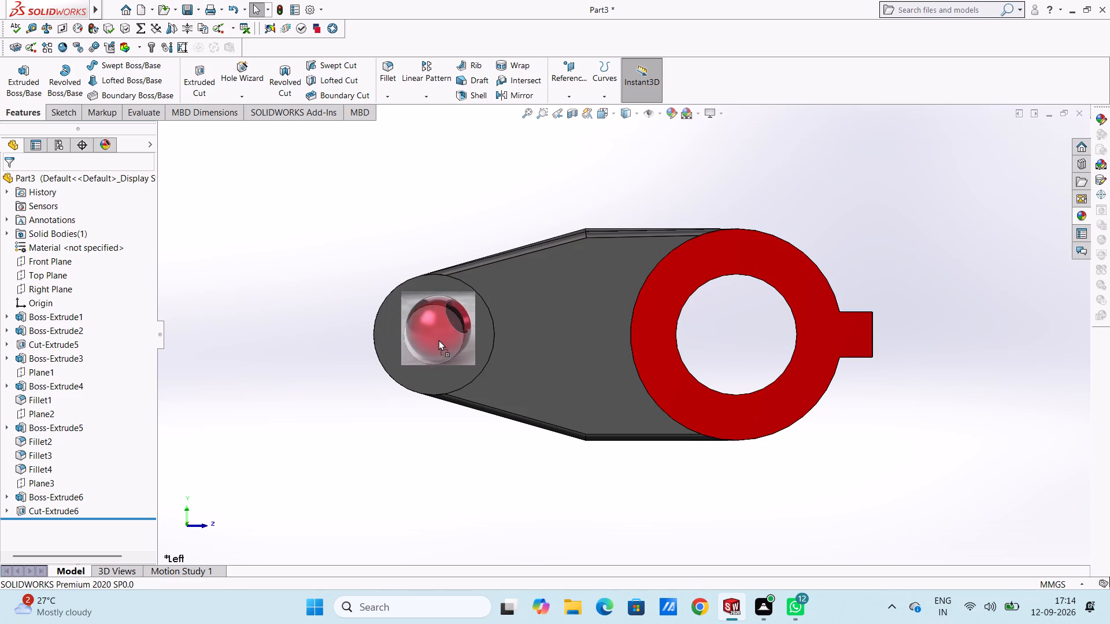
{"action": "left_click_drag", "start_coordinate": [438, 340], "coordinate": [447, 302]}
{"action": "left_click", "coordinate": [447, 302]}
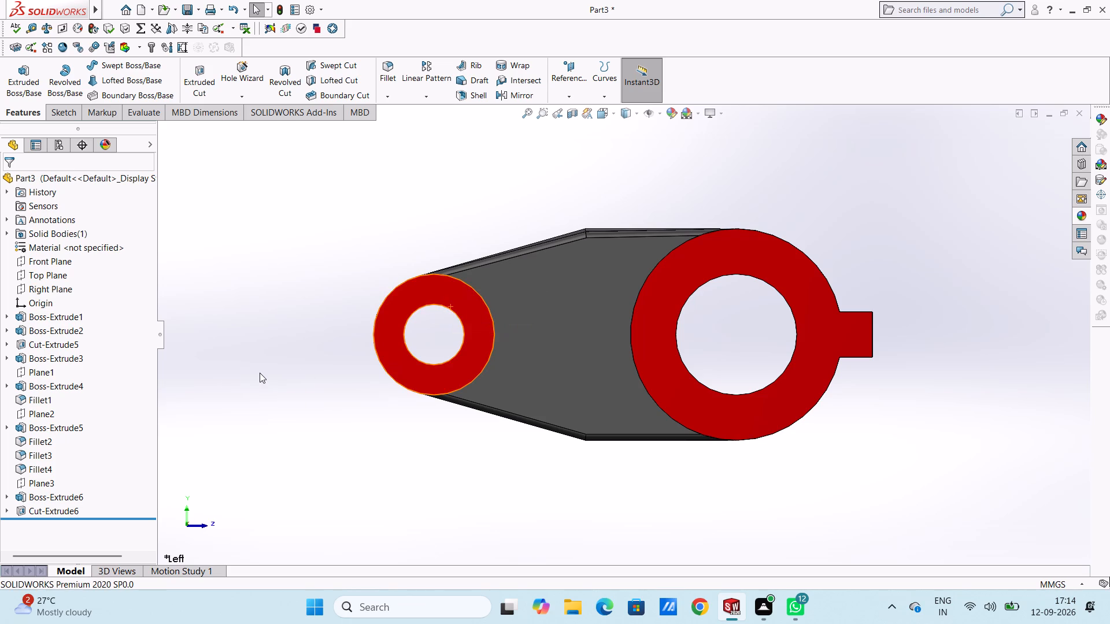
{"action": "left_click", "coordinate": [260, 373]}
{"action": "key", "text": "ctrl+6"}
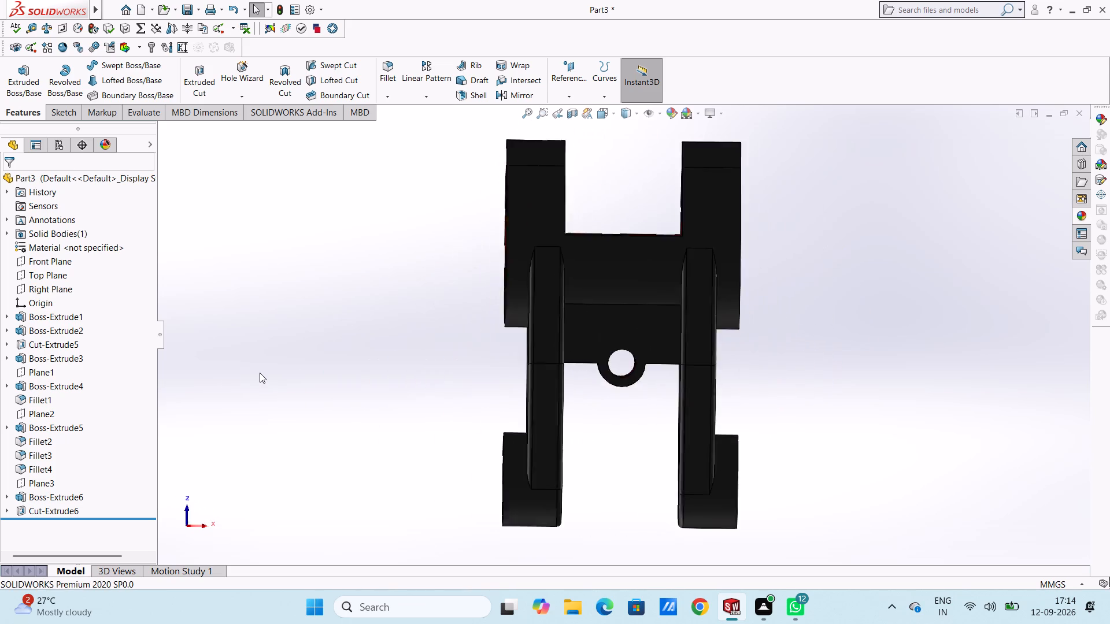
{"action": "key", "text": "ctrl+7"}
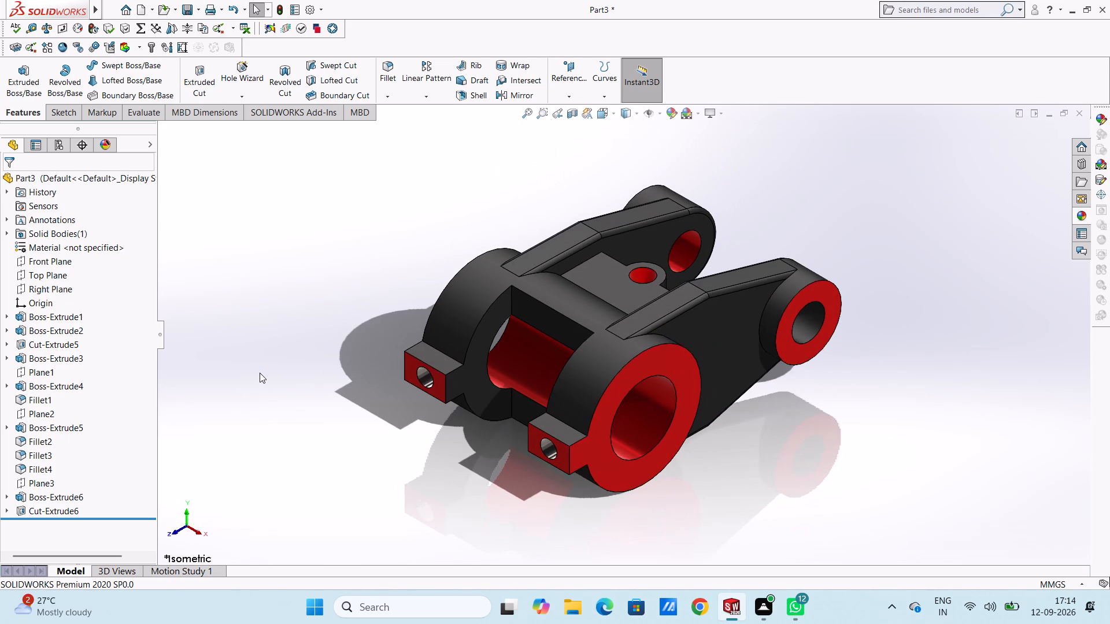
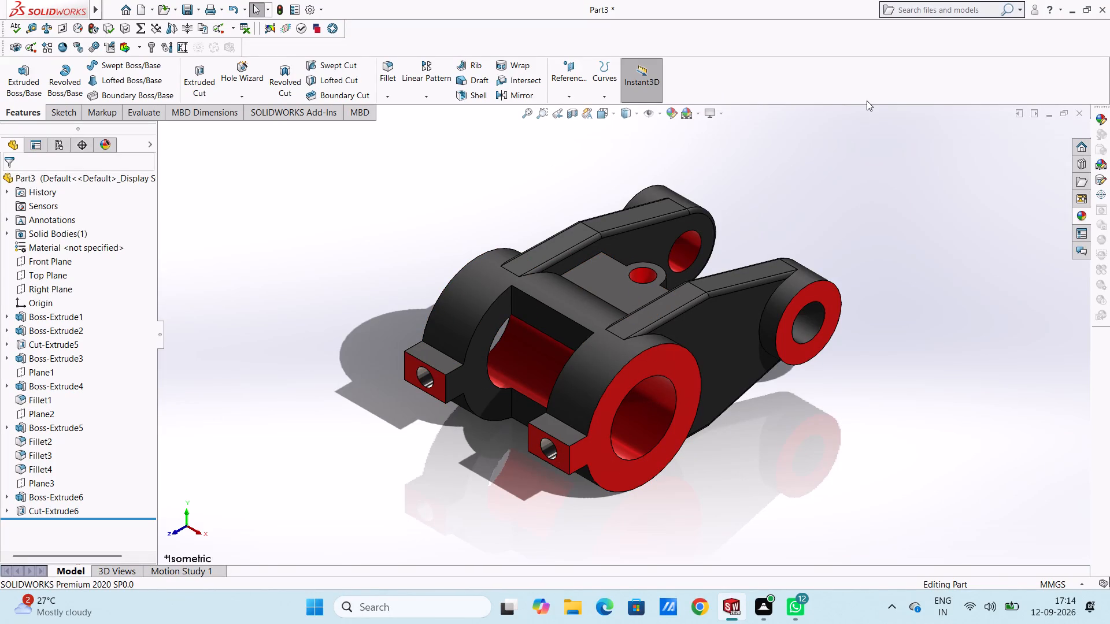
Browse the appearance library's rubber, glass, solid, lights, fabric, organic, stone and miscellaneous categories for a body finish.
{"action": "left_click", "coordinate": [1080, 211]}
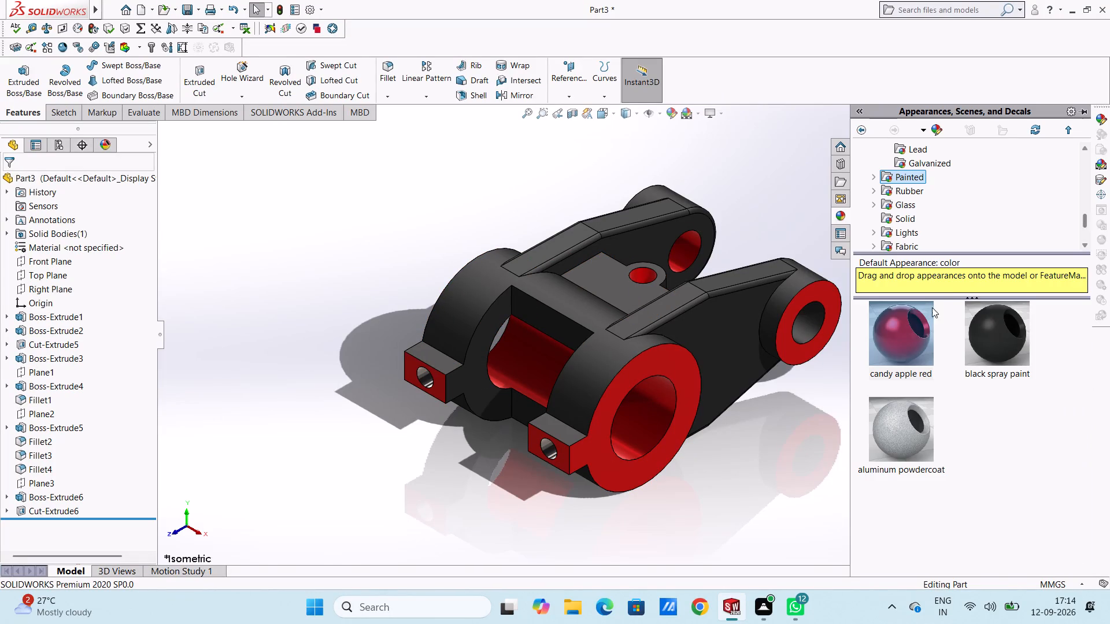
{"action": "left_click", "coordinate": [904, 194]}
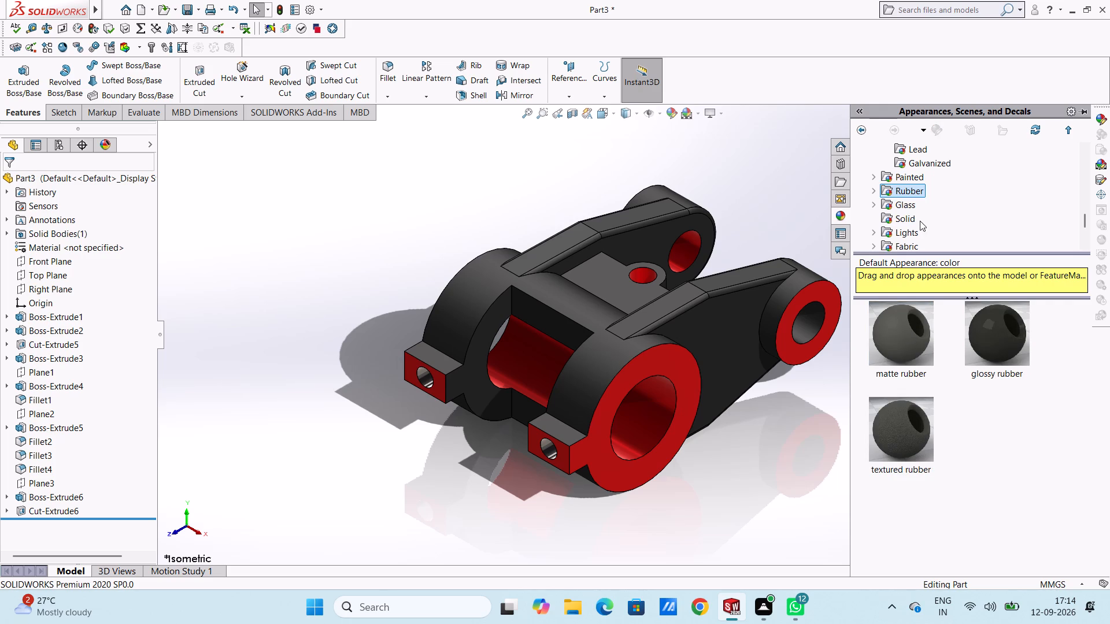
{"action": "left_click", "coordinate": [907, 210]}
{"action": "left_click", "coordinate": [907, 224]}
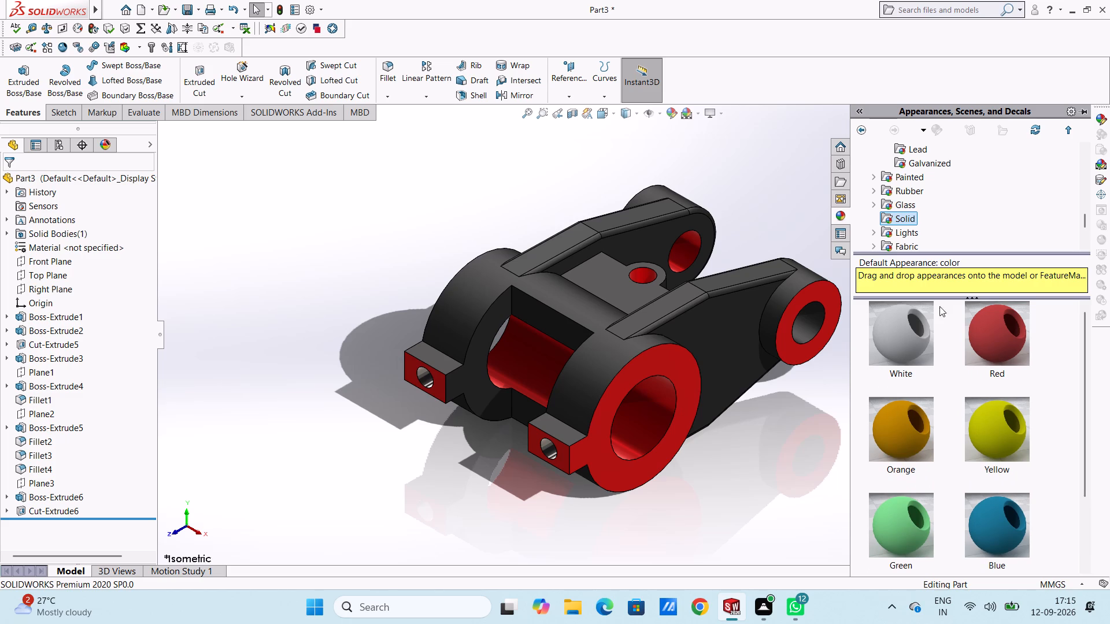
{"action": "left_click", "coordinate": [910, 228]}
{"action": "scroll", "coordinate": [910, 228], "scroll_direction": "down", "scroll_amount": 3}
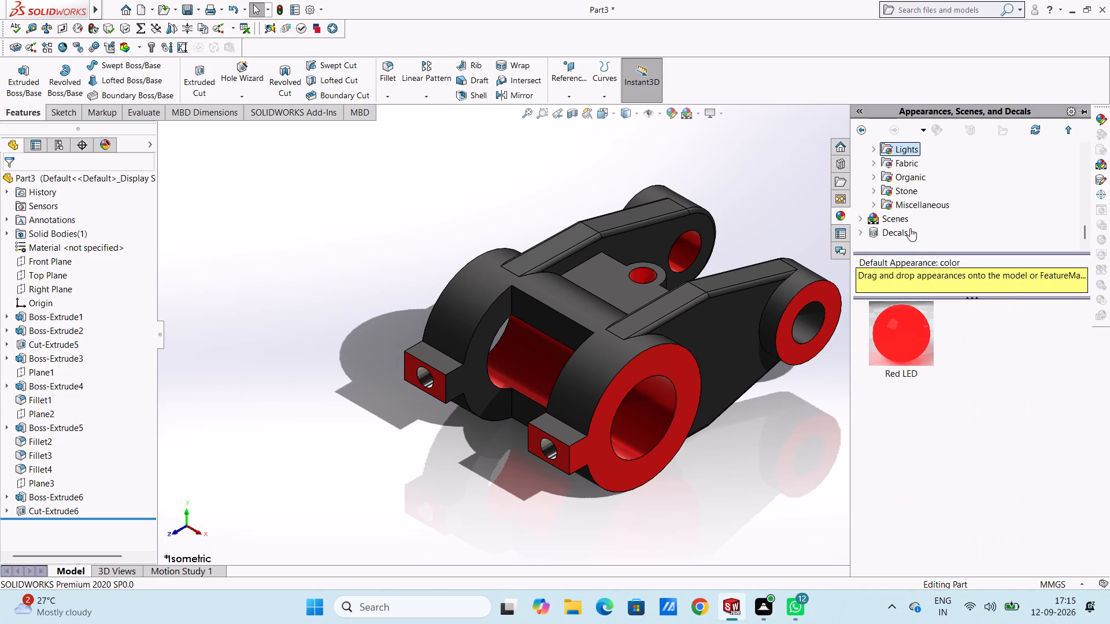
{"action": "left_click", "coordinate": [904, 162]}
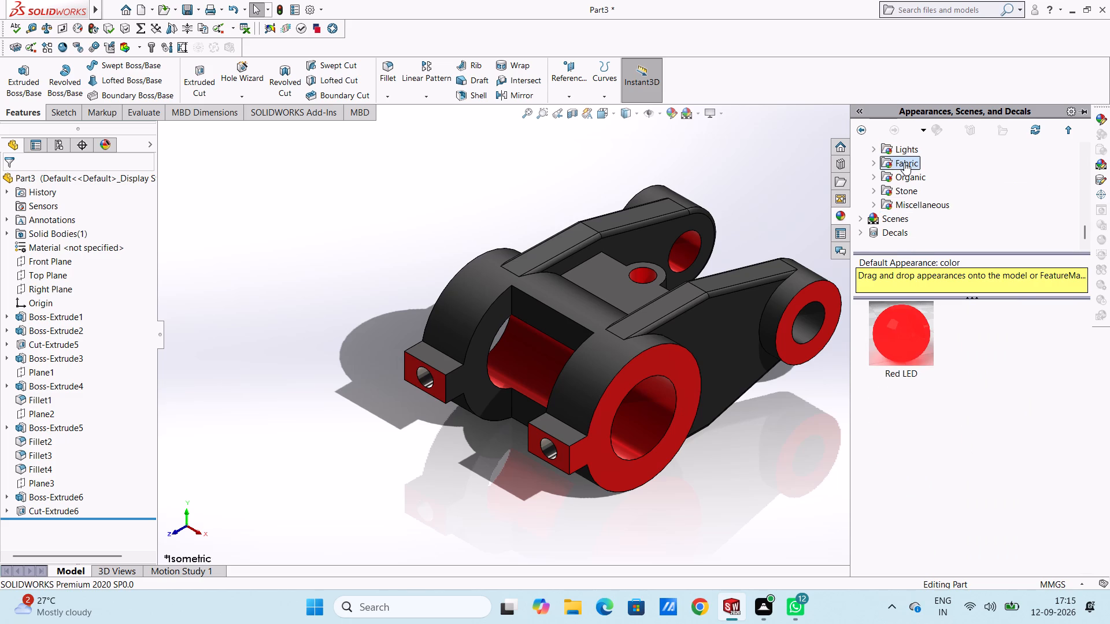
{"action": "left_click", "coordinate": [904, 162]}
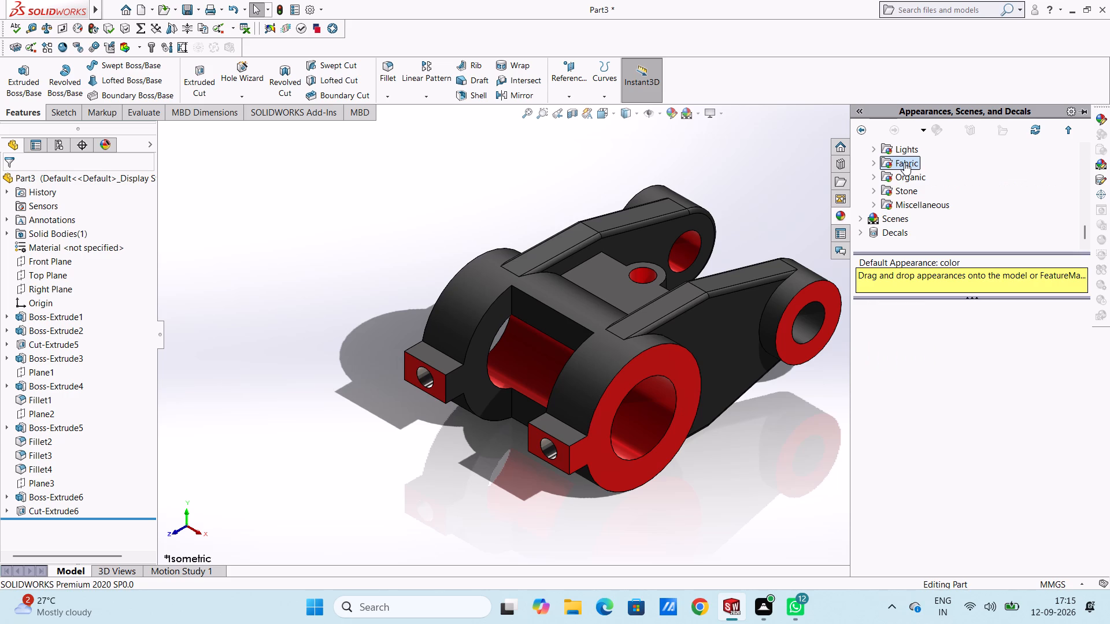
{"action": "left_click", "coordinate": [909, 176]}
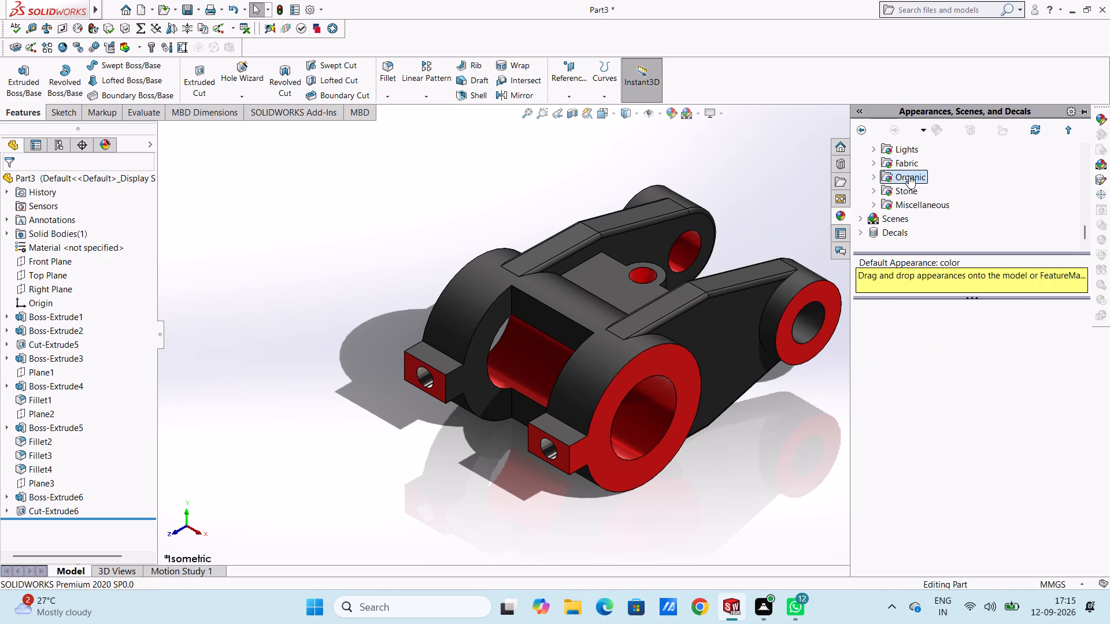
{"action": "double_click", "coordinate": [908, 186]}
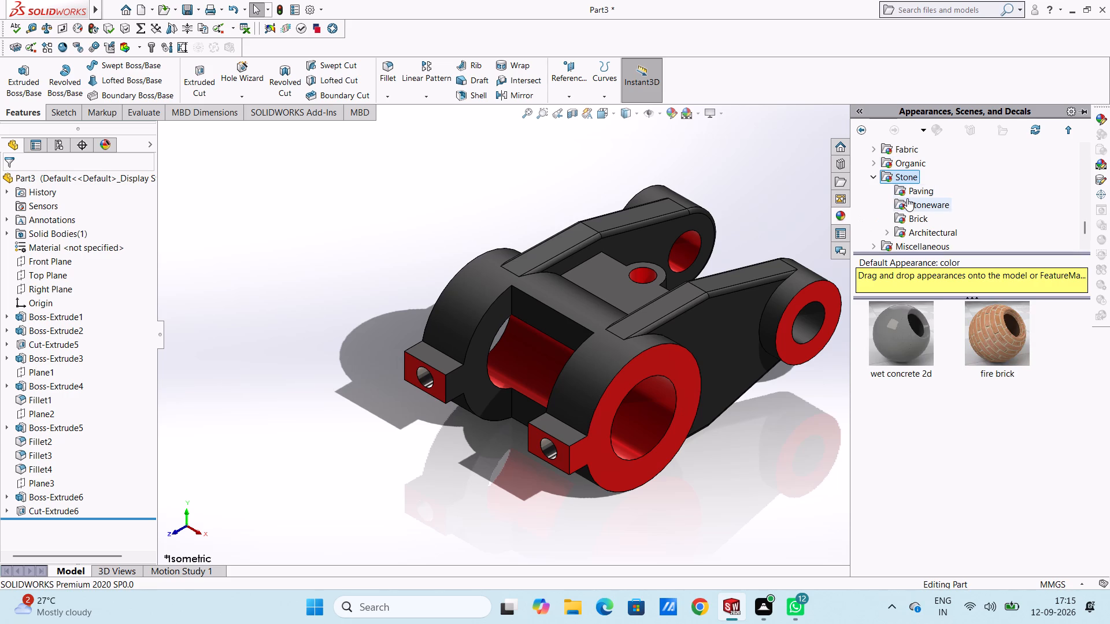
{"action": "left_click", "coordinate": [908, 192]}
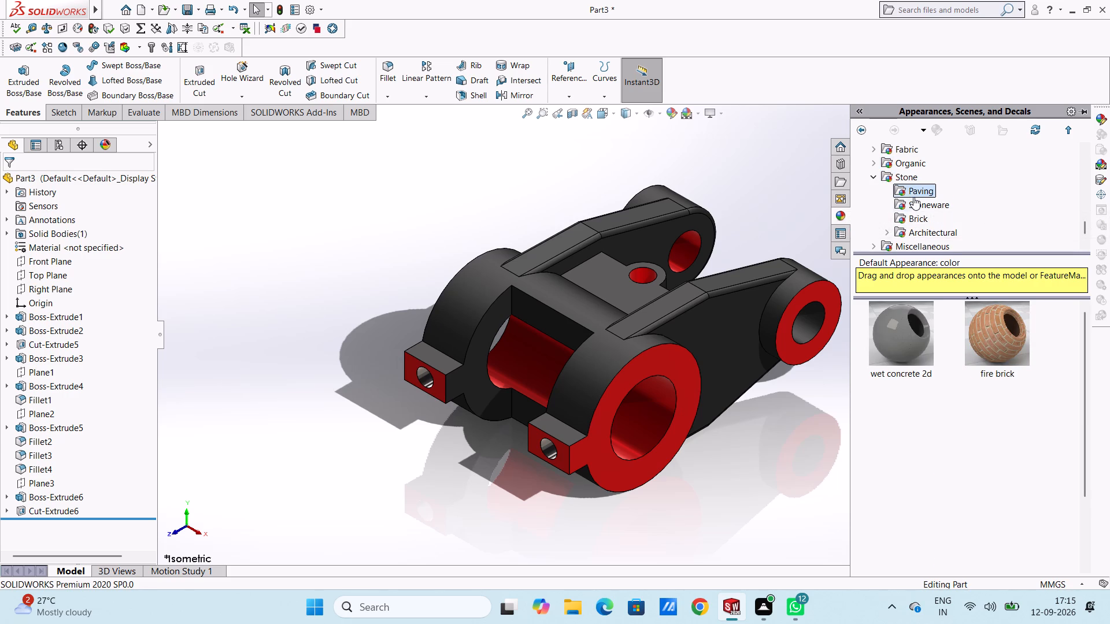
{"action": "left_click", "coordinate": [917, 203]}
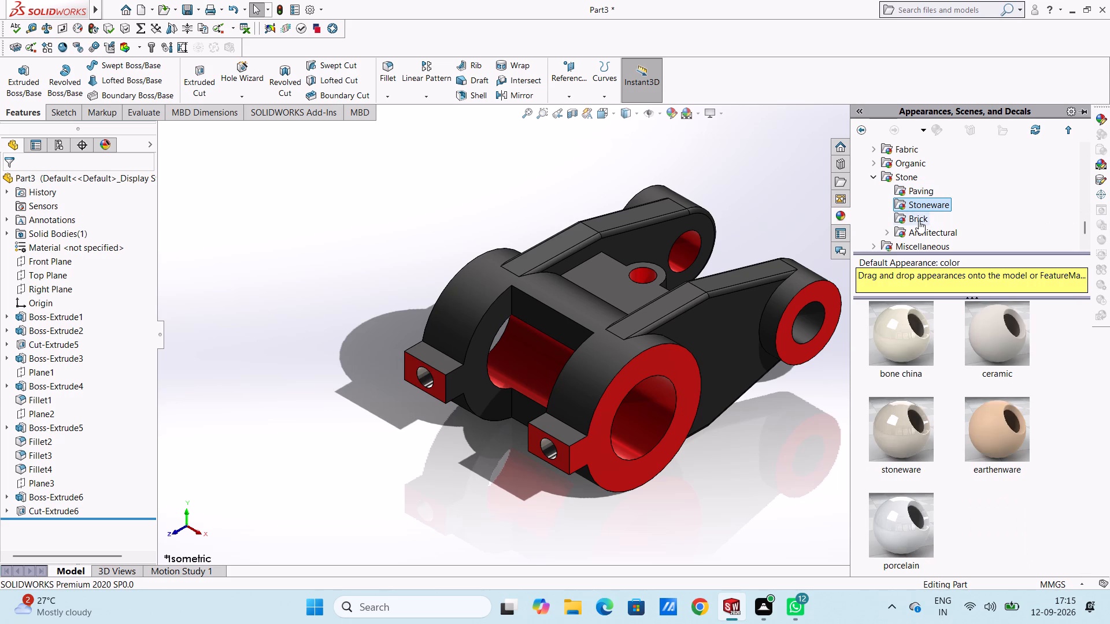
{"action": "left_click", "coordinate": [919, 221]}
{"action": "left_click", "coordinate": [922, 231]}
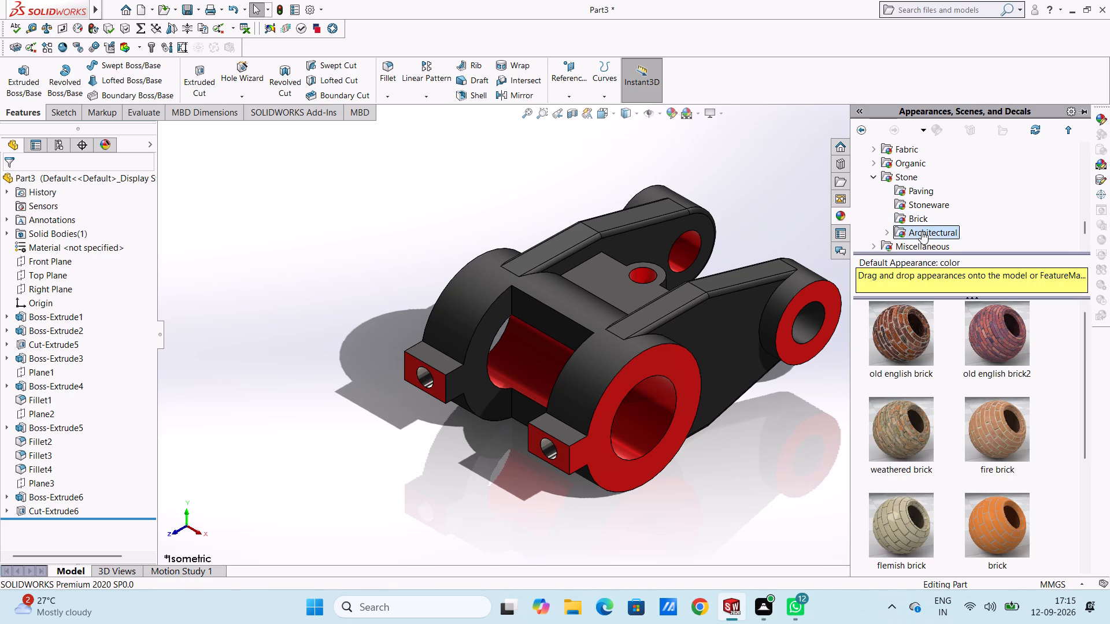
{"action": "scroll", "coordinate": [922, 231], "scroll_direction": "down", "scroll_amount": 5}
{"action": "left_click", "coordinate": [909, 202]}
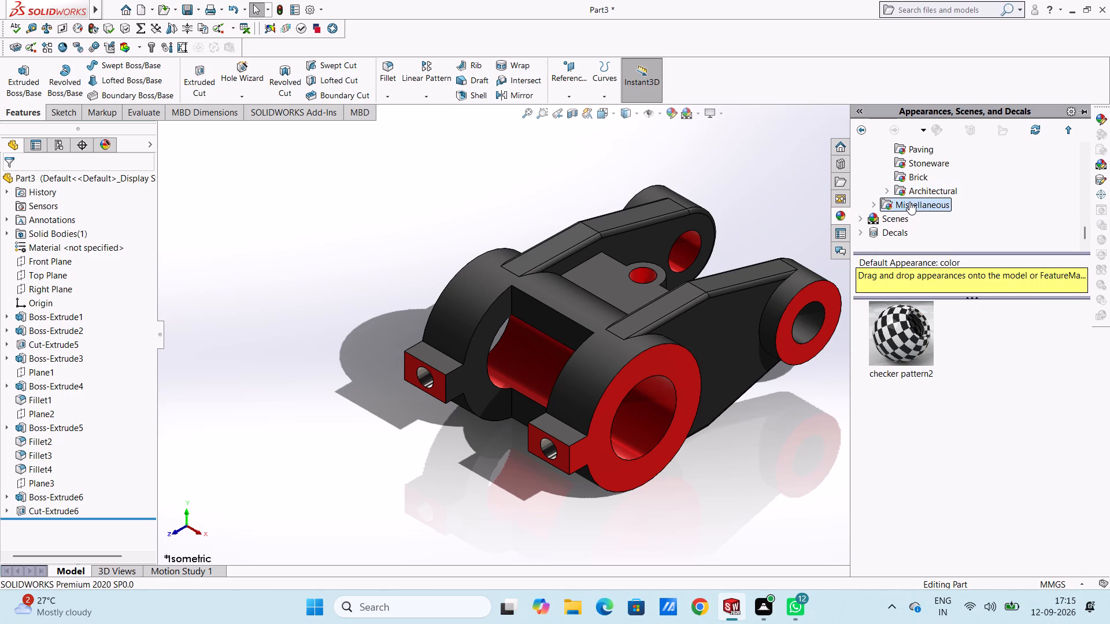
Apply the wrought iron appearance from the metal category to the whole body.
{"action": "scroll", "coordinate": [909, 202], "scroll_direction": "up", "scroll_amount": 9}
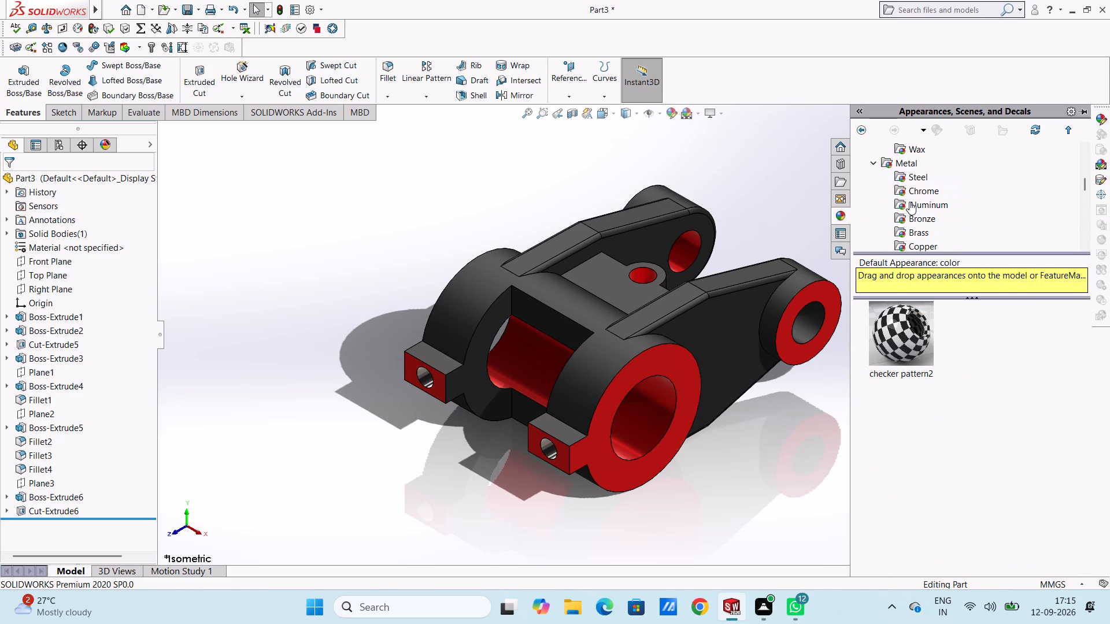
{"action": "left_click", "coordinate": [919, 180]}
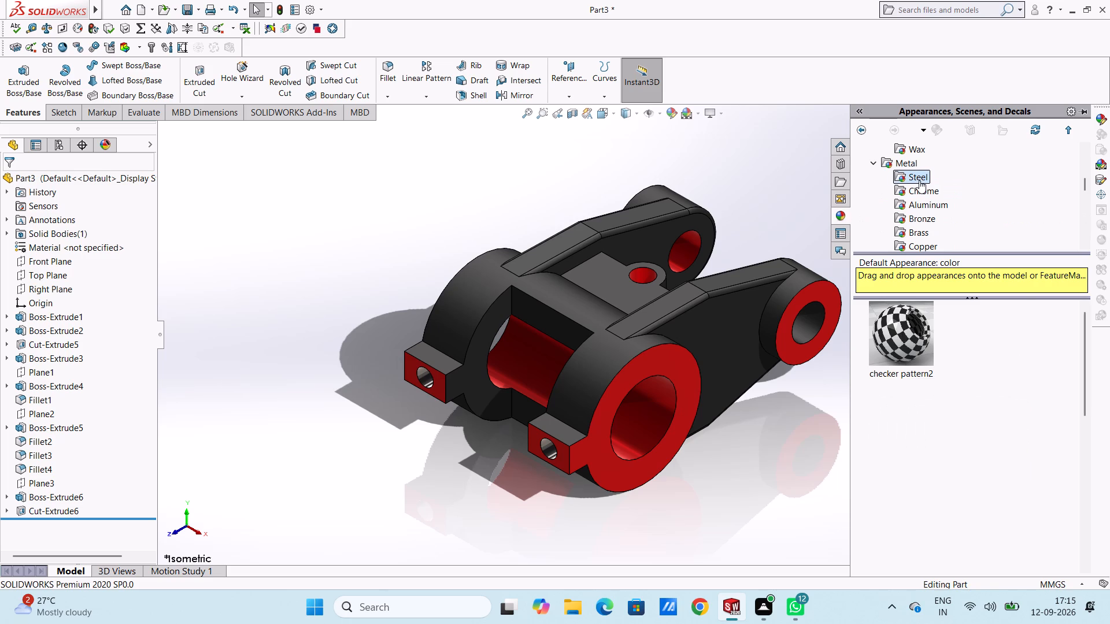
{"action": "left_click", "coordinate": [911, 161]}
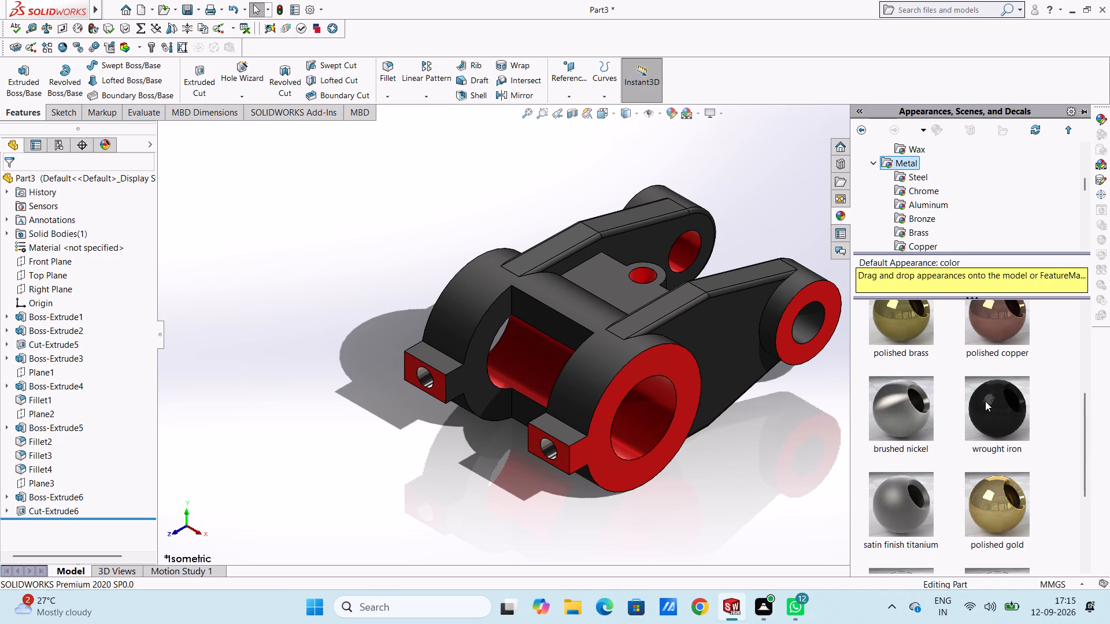
{"action": "left_click_drag", "start_coordinate": [985, 401], "coordinate": [704, 351]}
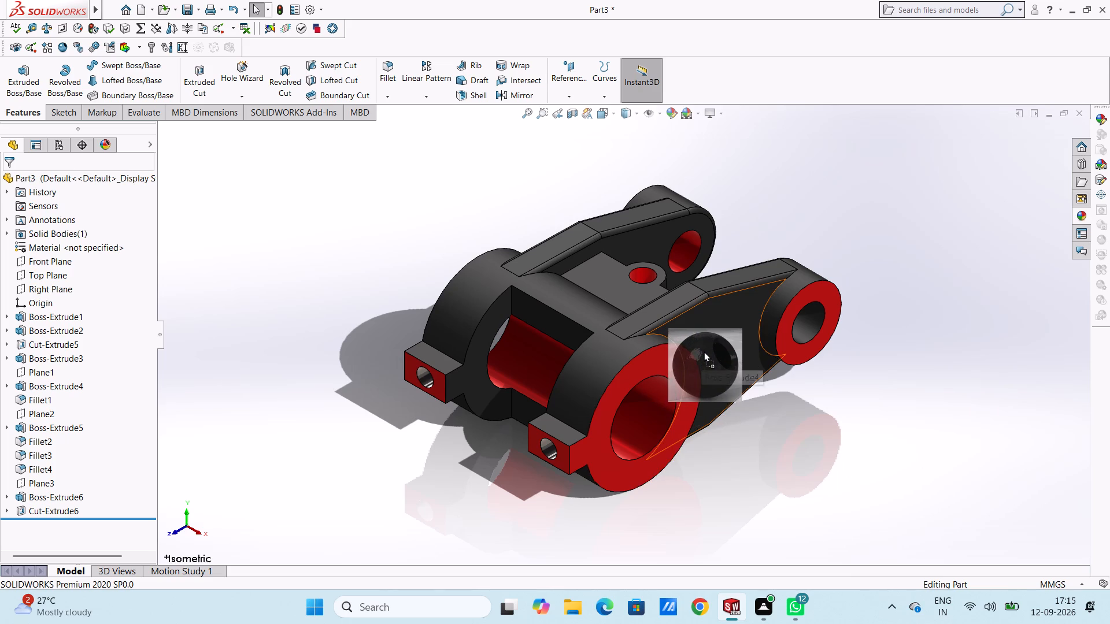
{"action": "left_click_drag", "start_coordinate": [704, 351], "coordinate": [705, 351]}
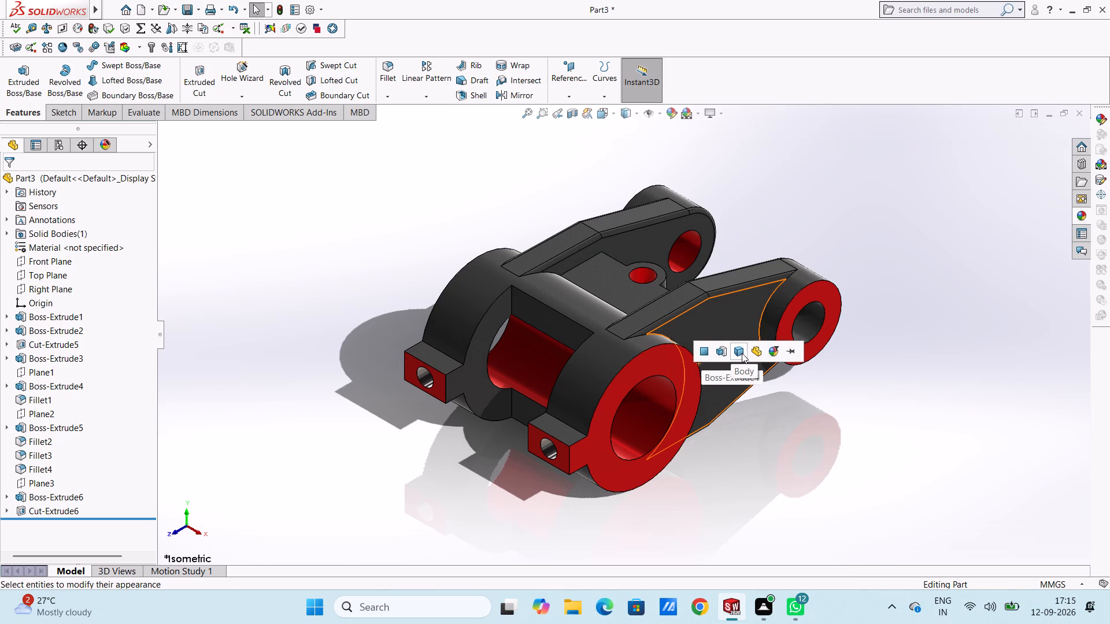
{"action": "left_click", "coordinate": [741, 354]}
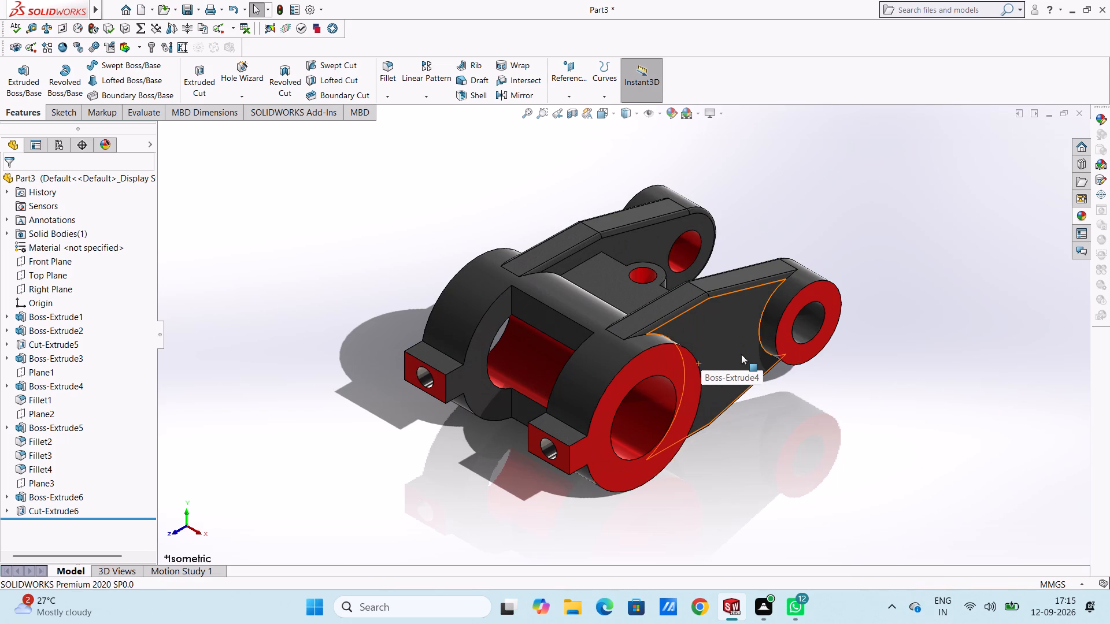
{"action": "left_click", "coordinate": [882, 437]}
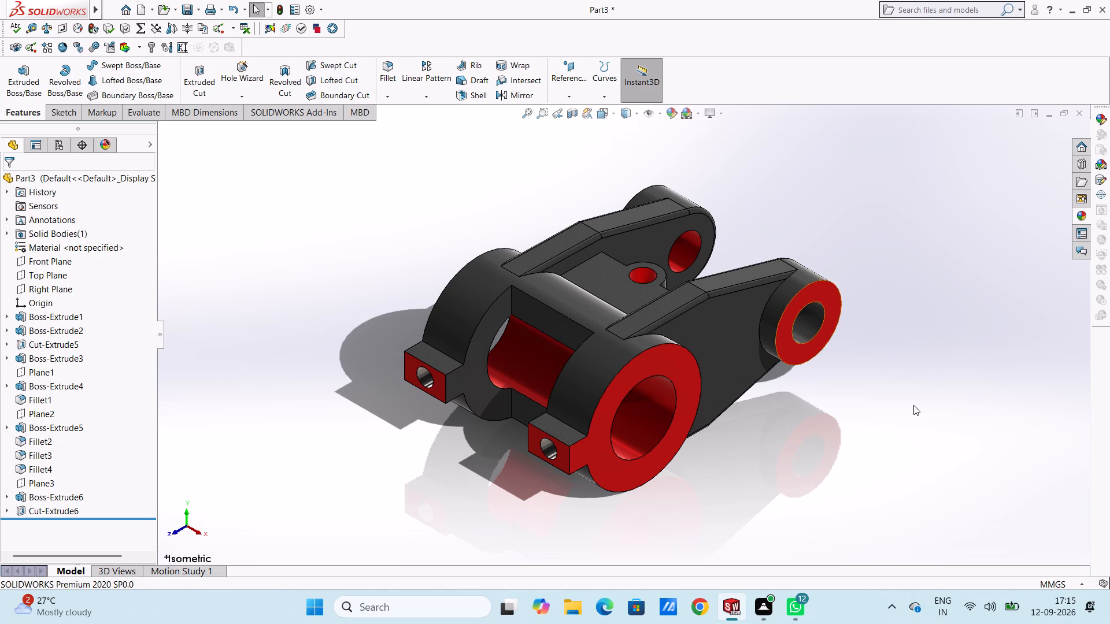
Save the part in the Documents folder as "toggle clevis bracket" in SOLIDWORKS Part format.
{"action": "key", "text": "ctrl+s"}
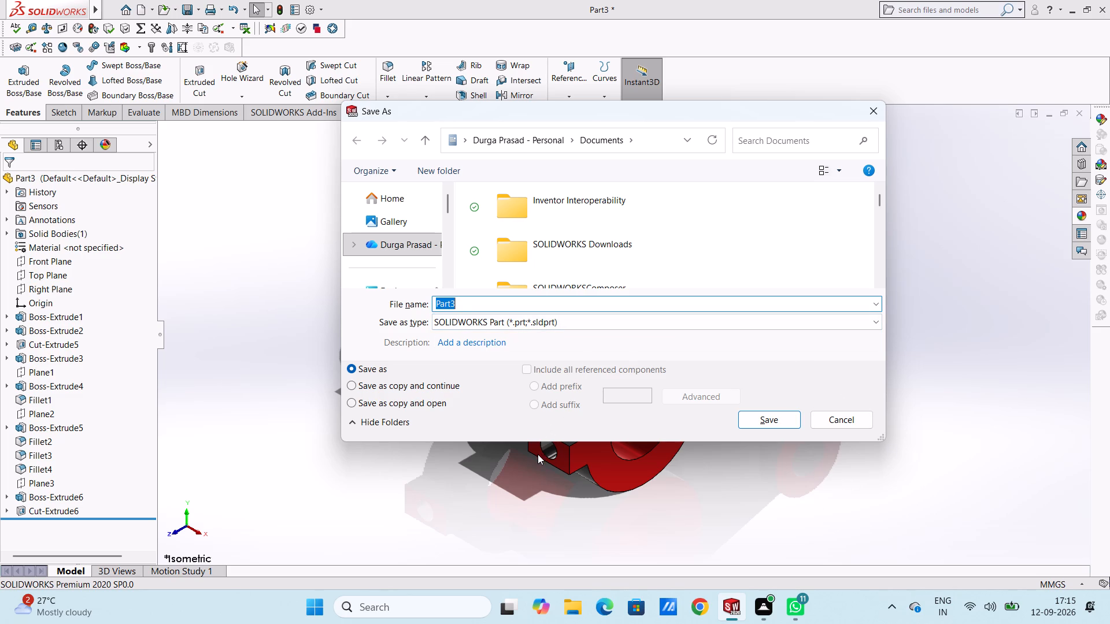
{"action": "type", "text": "togg"}
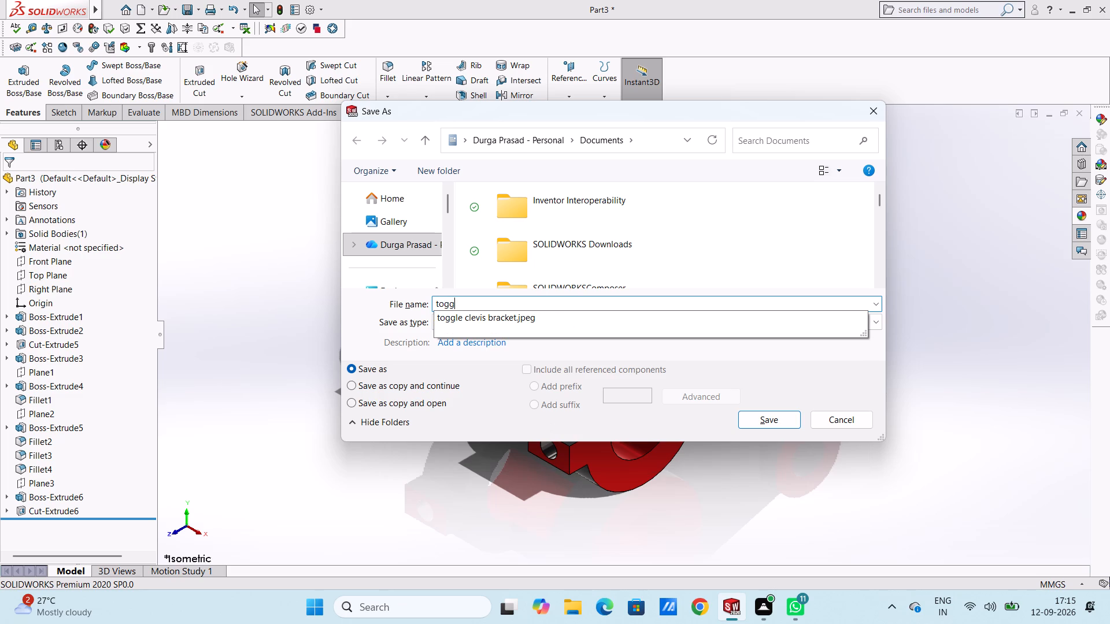
{"action": "type", "text": "le"}
{"action": "key", "text": "space"}
{"action": "type", "text": "clevis"}
{"action": "key", "text": "space"}
{"action": "type", "text": "brav"}
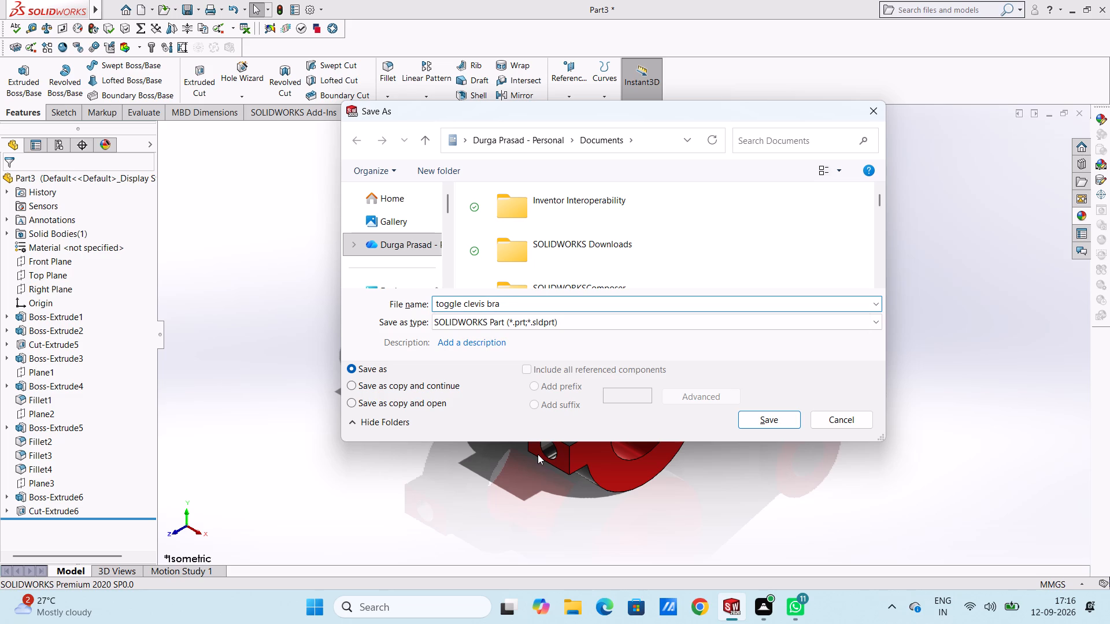
{"action": "key", "text": "BackSpace"}
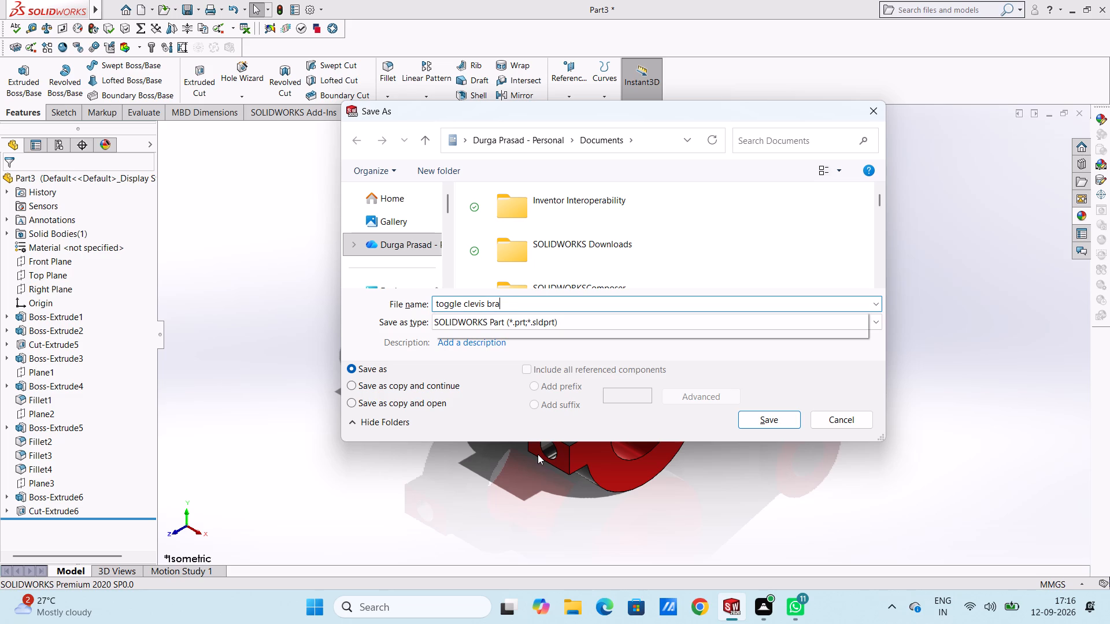
{"action": "type", "text": "cket"}
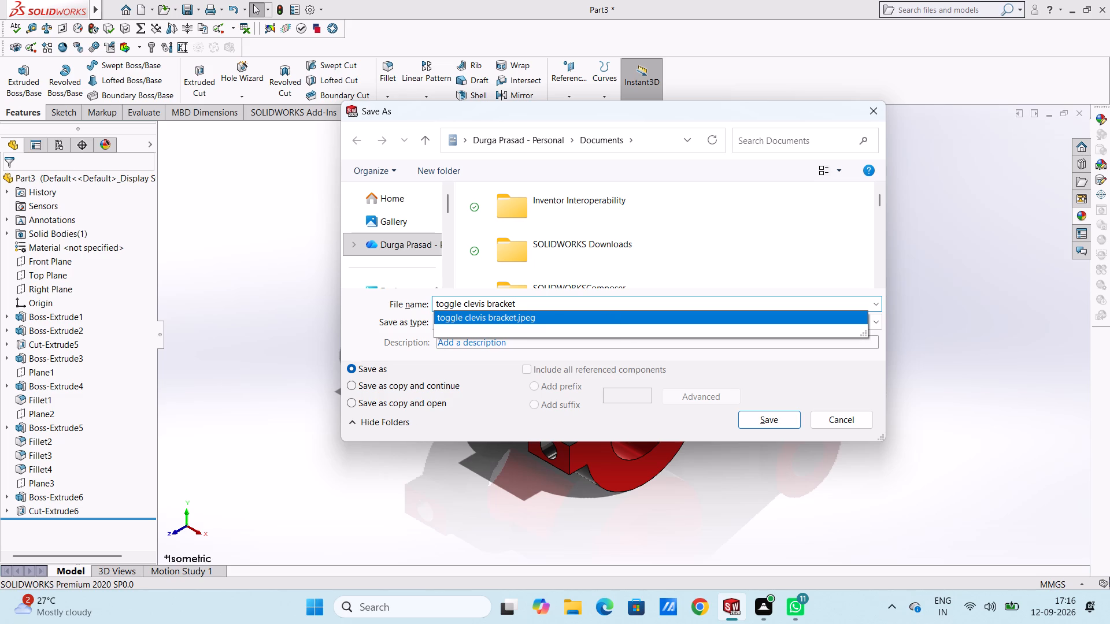
{"action": "left_click", "coordinate": [734, 303]}
{"action": "left_click", "coordinate": [707, 303]}
{"action": "left_click", "coordinate": [937, 350]}
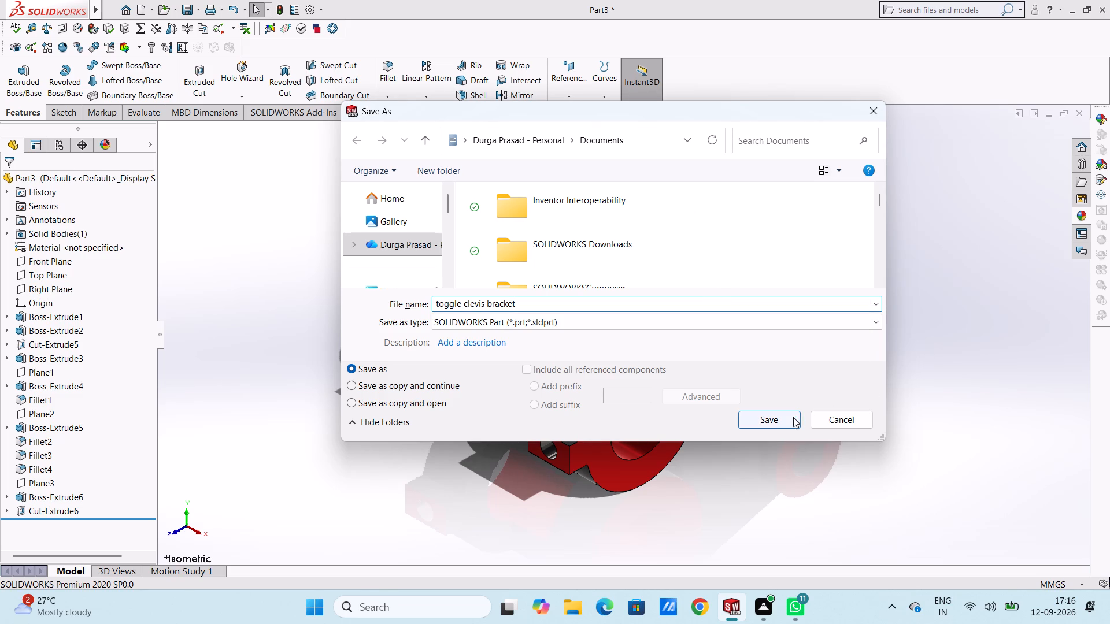
{"action": "left_click", "coordinate": [771, 425]}
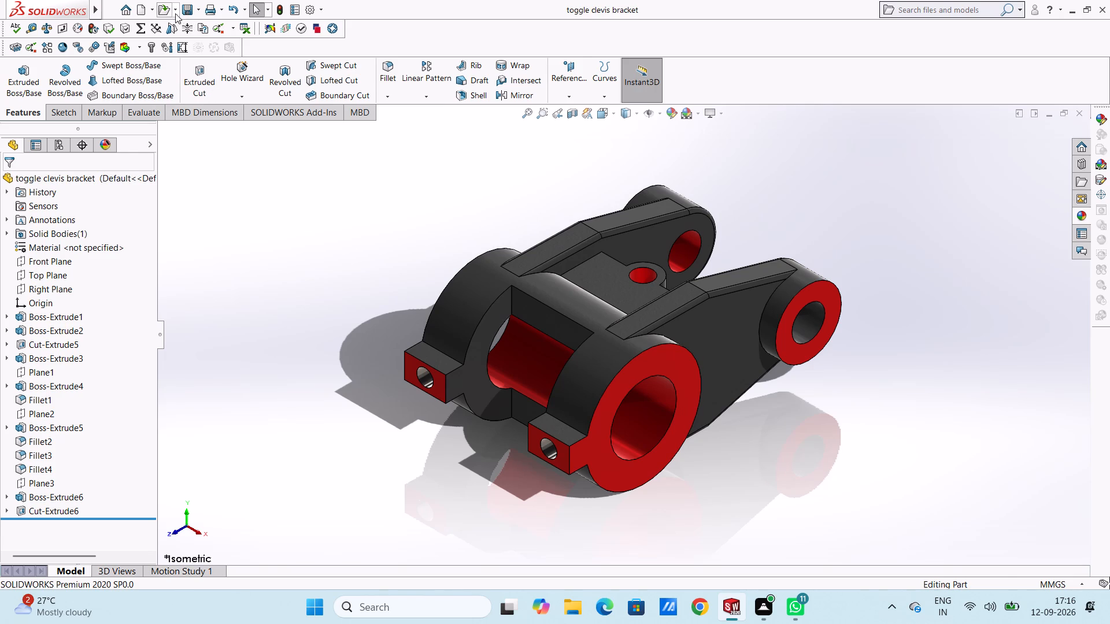
Save a copy of the part as an Adobe PDF named "toggle clevis bracket" in the Documents folder.
{"action": "left_click", "coordinate": [198, 12]}
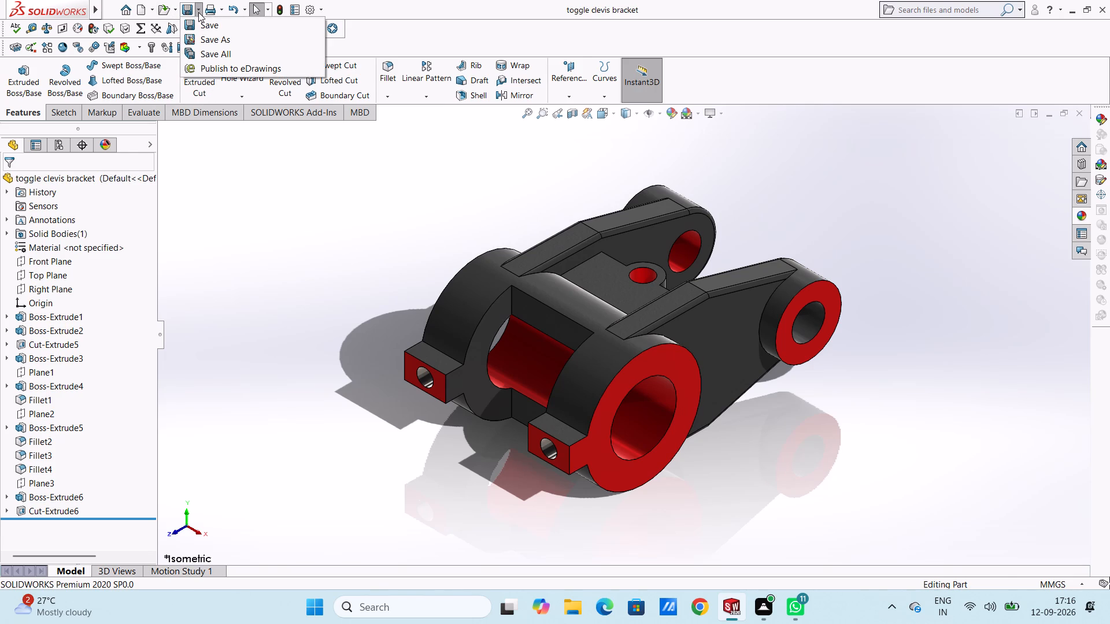
{"action": "left_click", "coordinate": [211, 39]}
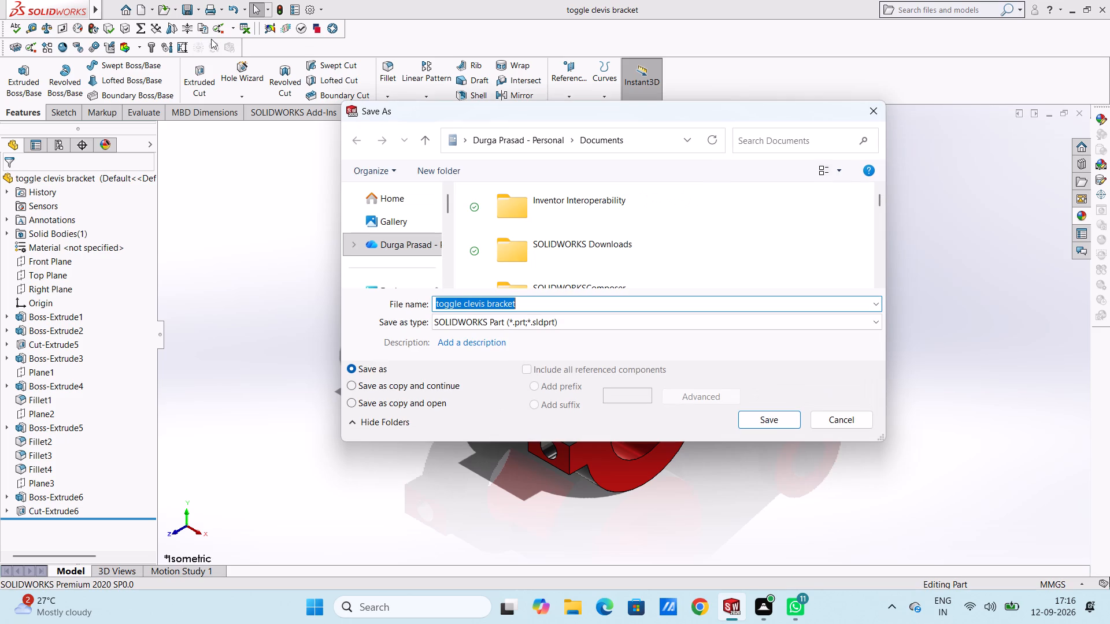
{"action": "left_click", "coordinate": [575, 324]}
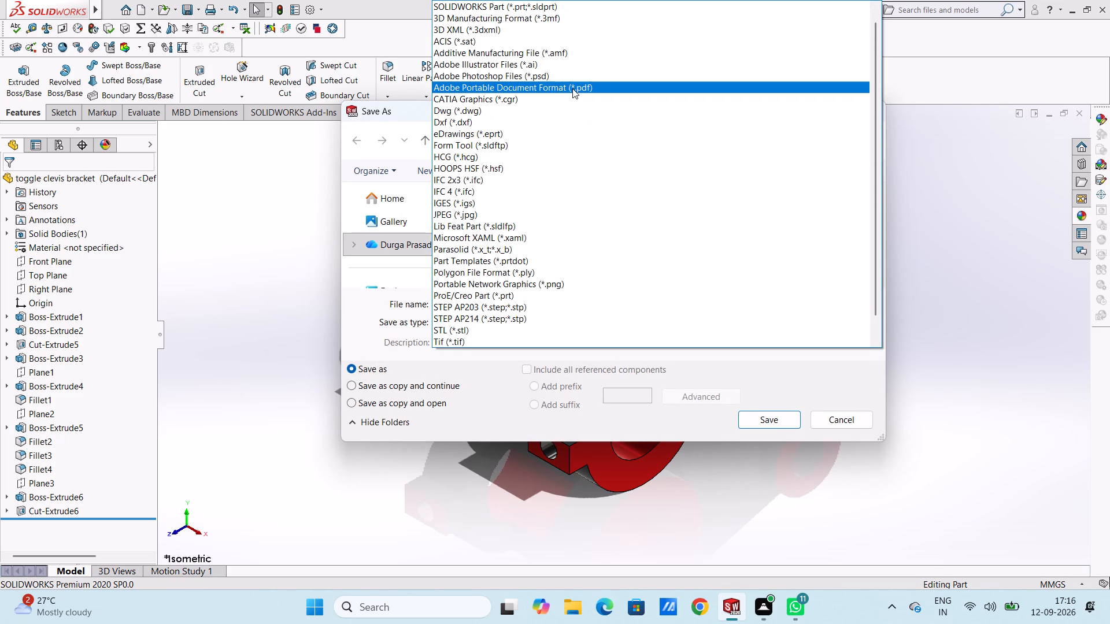
{"action": "left_click", "coordinate": [572, 88]}
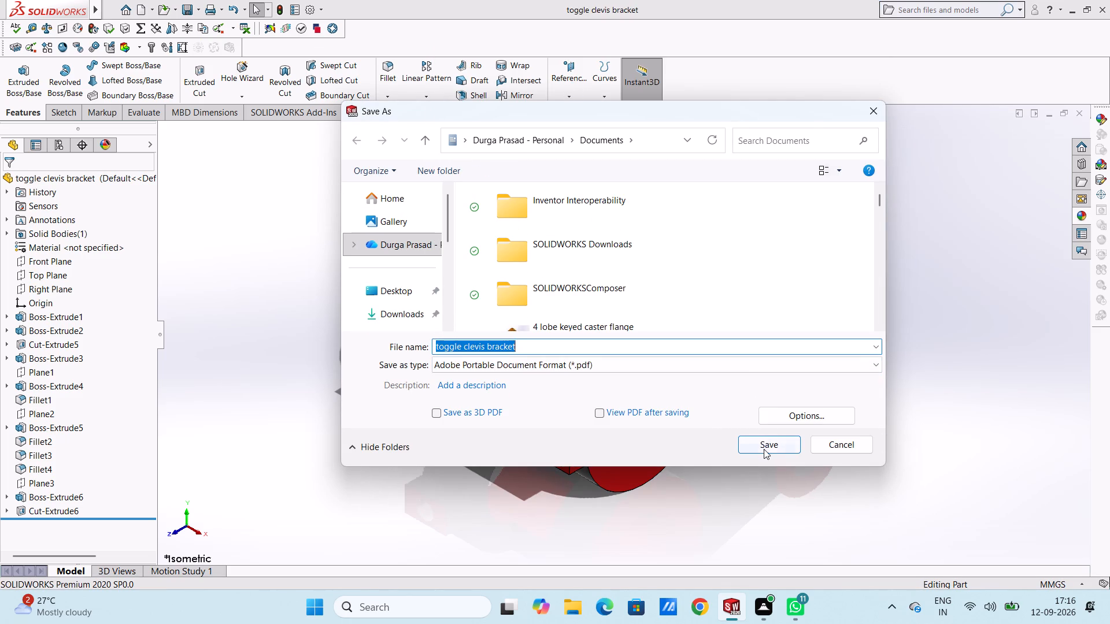
{"action": "left_click", "coordinate": [763, 448]}
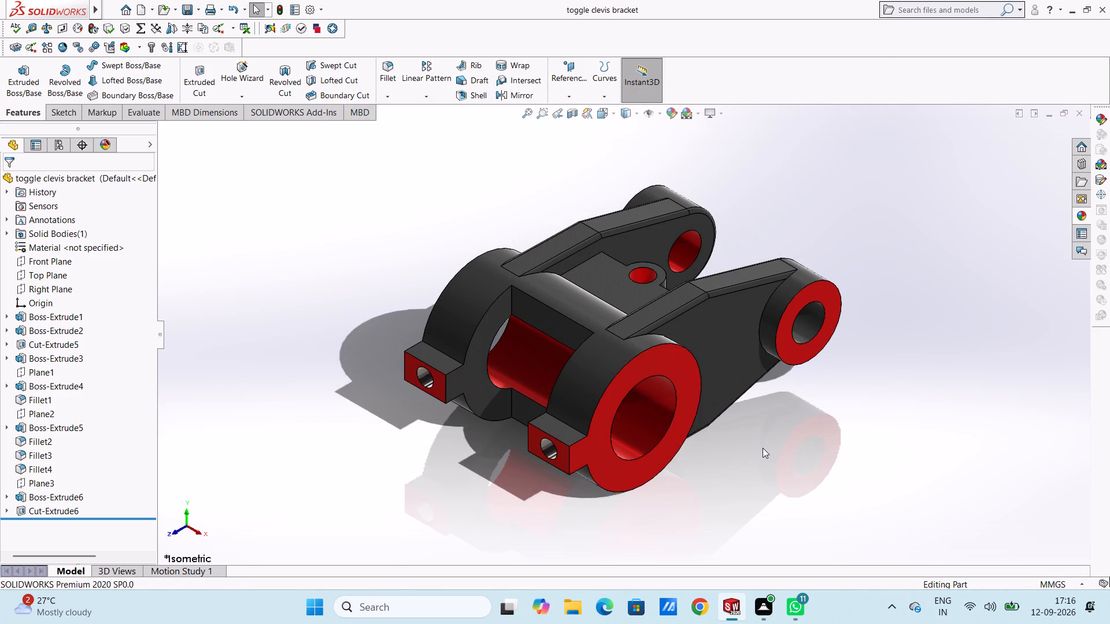
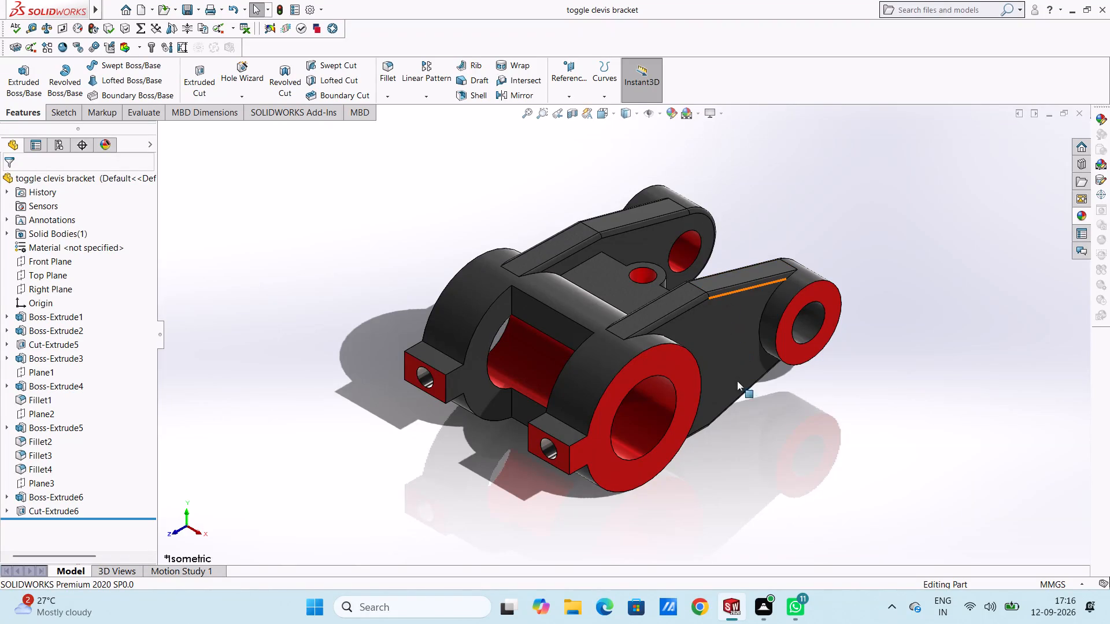
Inspect the finished bracket's coloured bores, faces and arms from several angles, ending in the isometric view.
{"action": "right_click", "coordinate": [767, 419]}
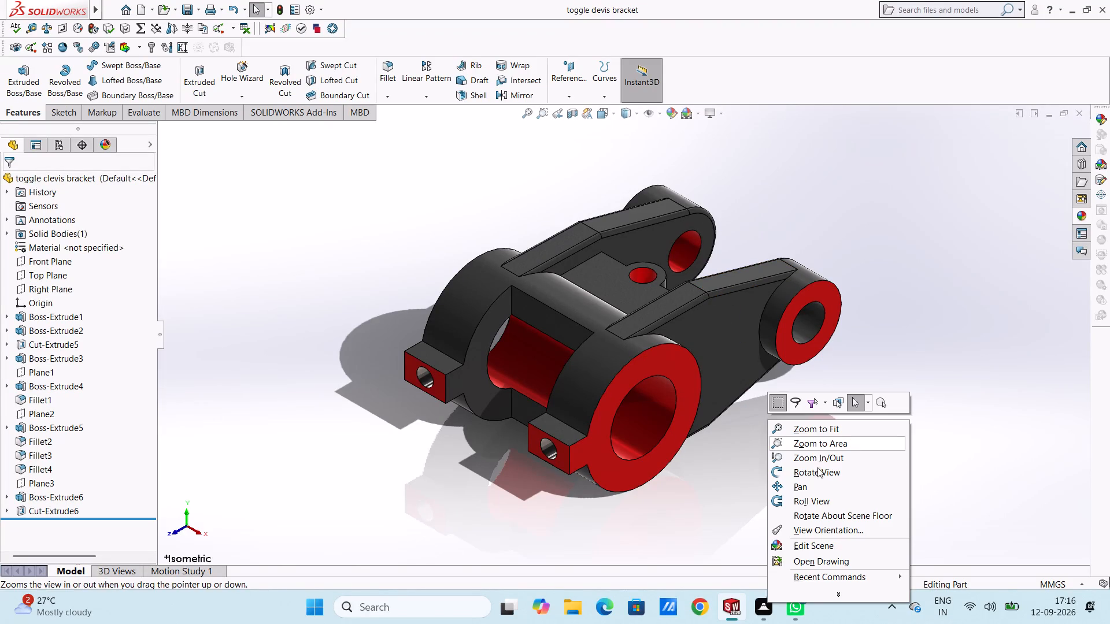
{"action": "left_click", "coordinate": [819, 471]}
{"action": "left_click_drag", "start_coordinate": [780, 456], "coordinate": [668, 399]}
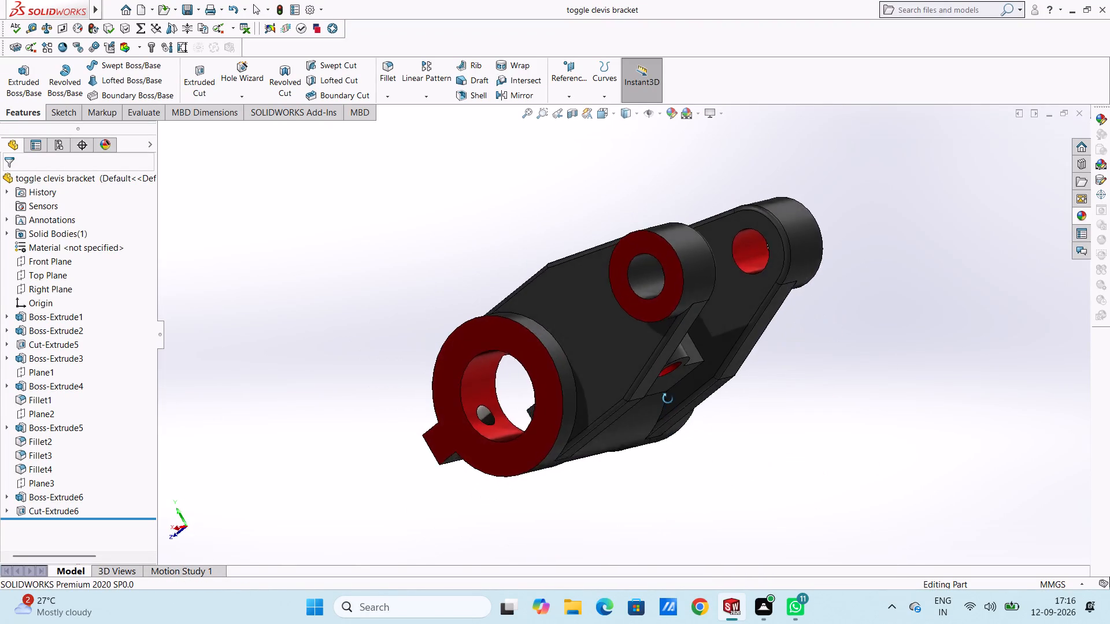
{"action": "left_click_drag", "start_coordinate": [668, 399], "coordinate": [590, 333]}
{"action": "left_click_drag", "start_coordinate": [676, 304], "coordinate": [833, 431]}
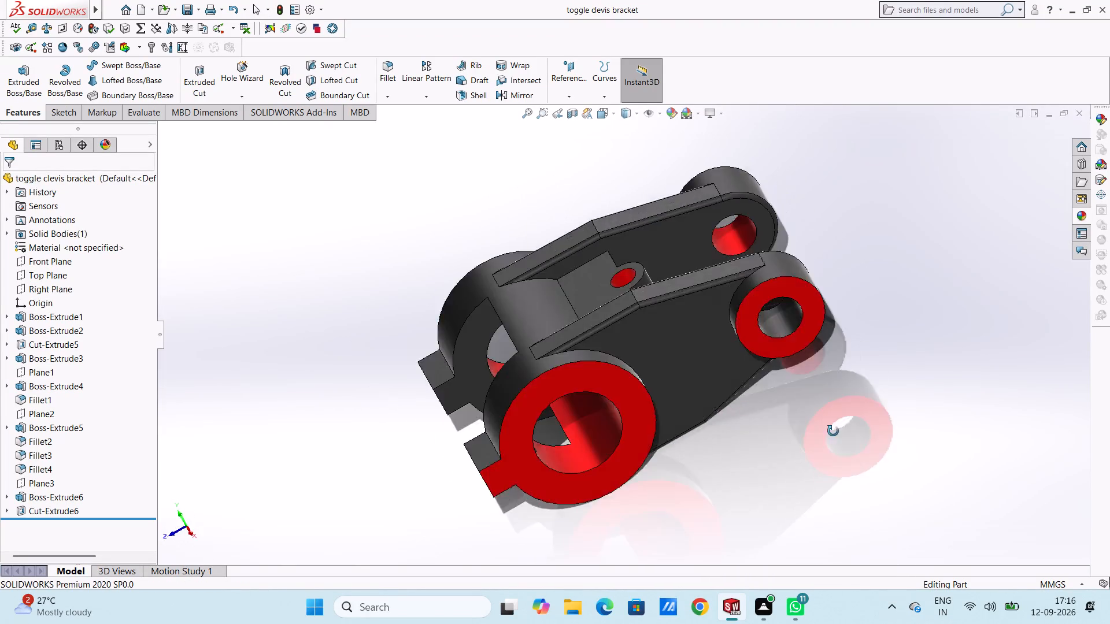
{"action": "left_click_drag", "start_coordinate": [833, 431], "coordinate": [891, 464]}
{"action": "left_click_drag", "start_coordinate": [904, 469], "coordinate": [805, 365]}
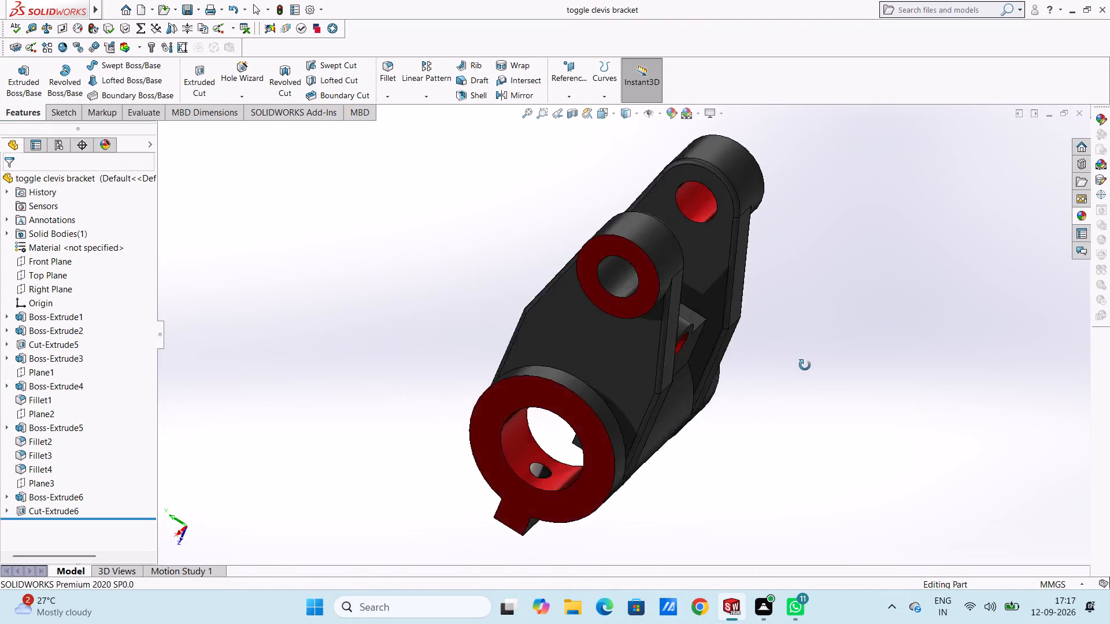
{"action": "left_click_drag", "start_coordinate": [805, 365], "coordinate": [884, 325]}
{"action": "left_click_drag", "start_coordinate": [863, 424], "coordinate": [815, 484]}
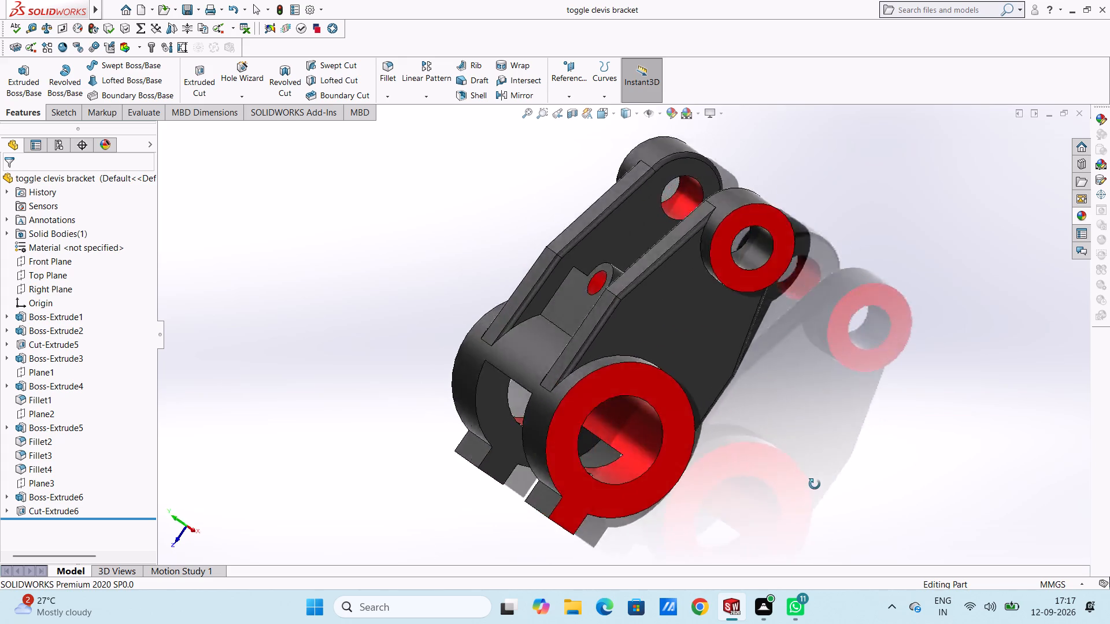
{"action": "left_click_drag", "start_coordinate": [815, 484], "coordinate": [879, 521]}
{"action": "key", "text": "Escape"}
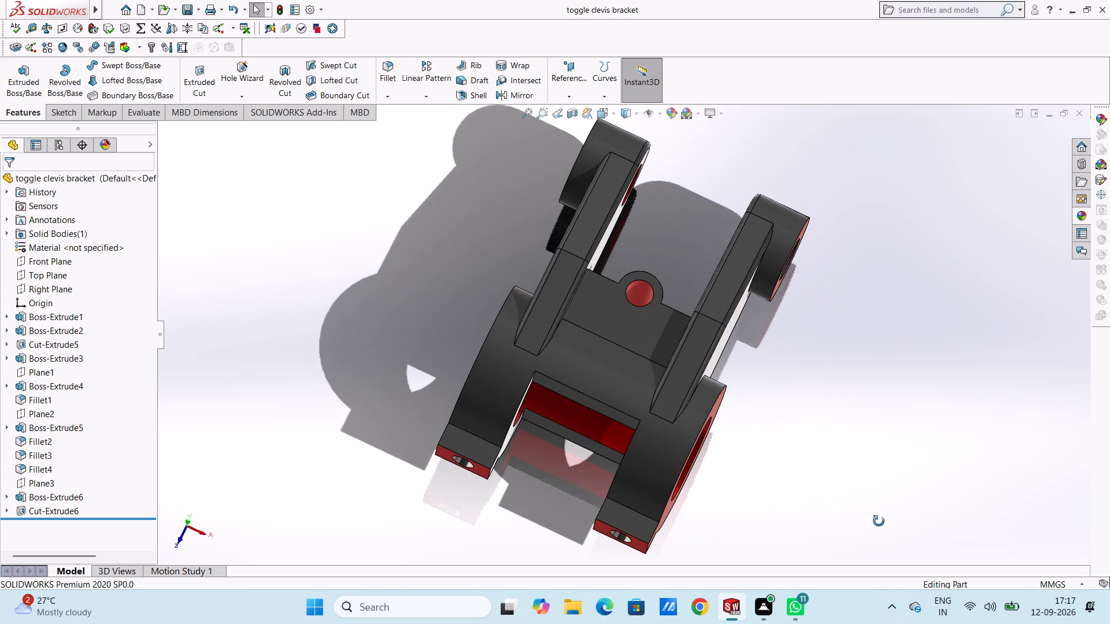
{"action": "key", "text": "ctrl+7"}
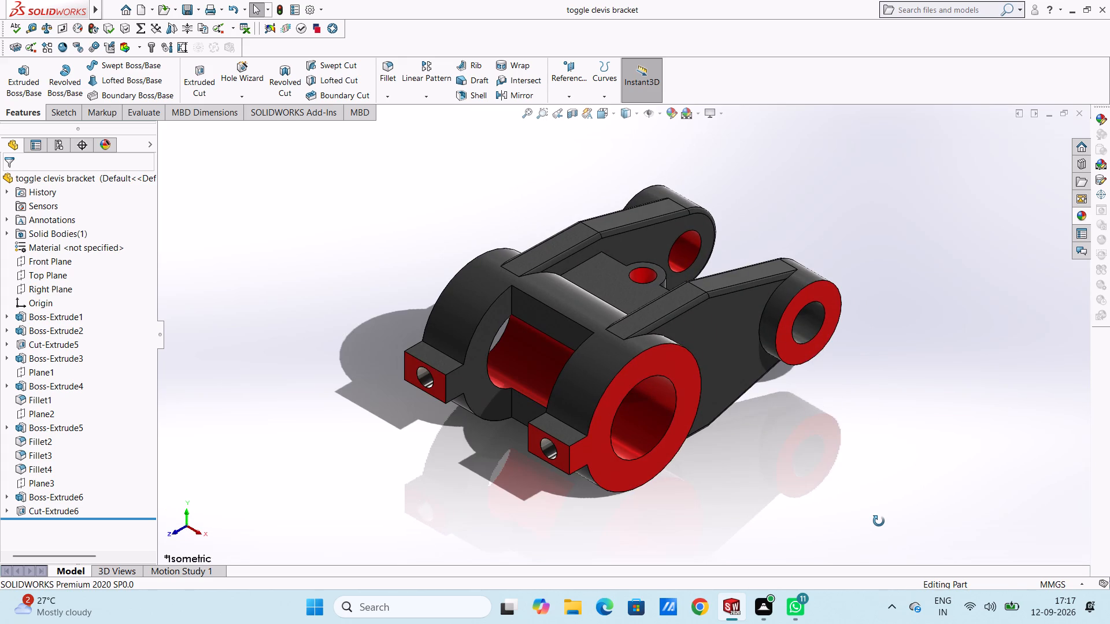